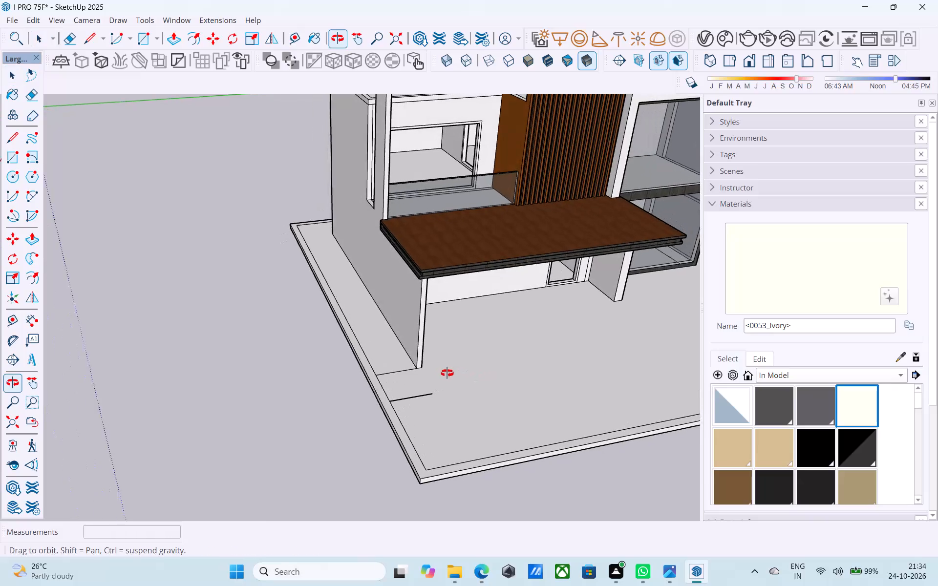
Draw a 54' 6" line across the ground slab from the copied short line's end to the opposite inner border line.
{"action": "middle_click_drag", "start_coordinate": [482, 405], "coordinate": [447, 402]}
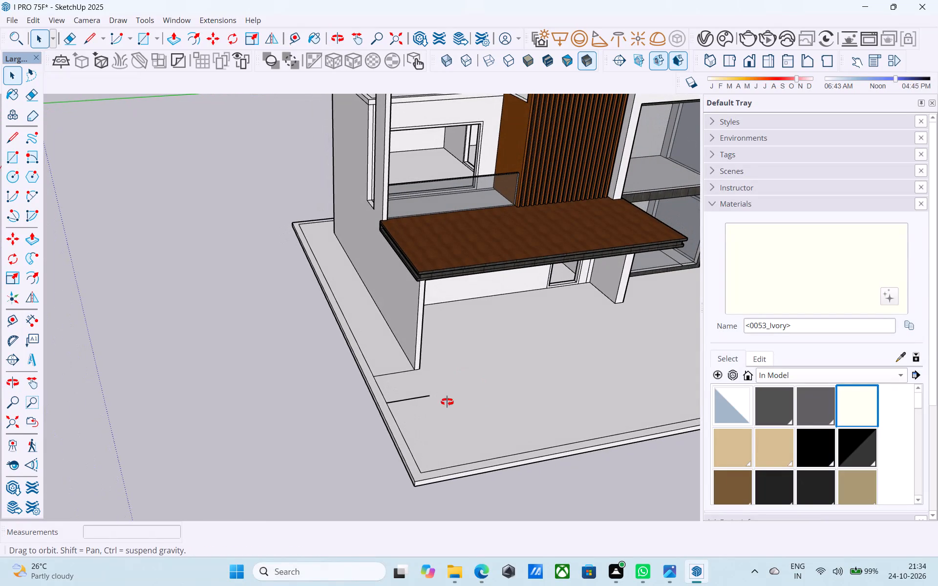
{"action": "middle_click_drag", "start_coordinate": [447, 402], "coordinate": [417, 410]}
{"action": "scroll", "coordinate": [398, 415], "scroll_direction": "down", "scroll_amount": 4}
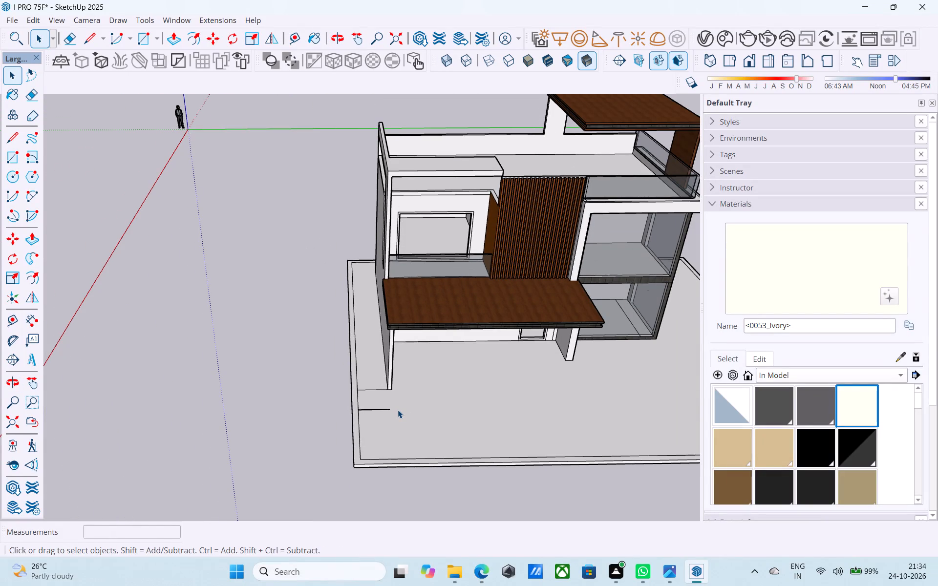
{"action": "middle_click_drag", "start_coordinate": [398, 408], "coordinate": [478, 395]}
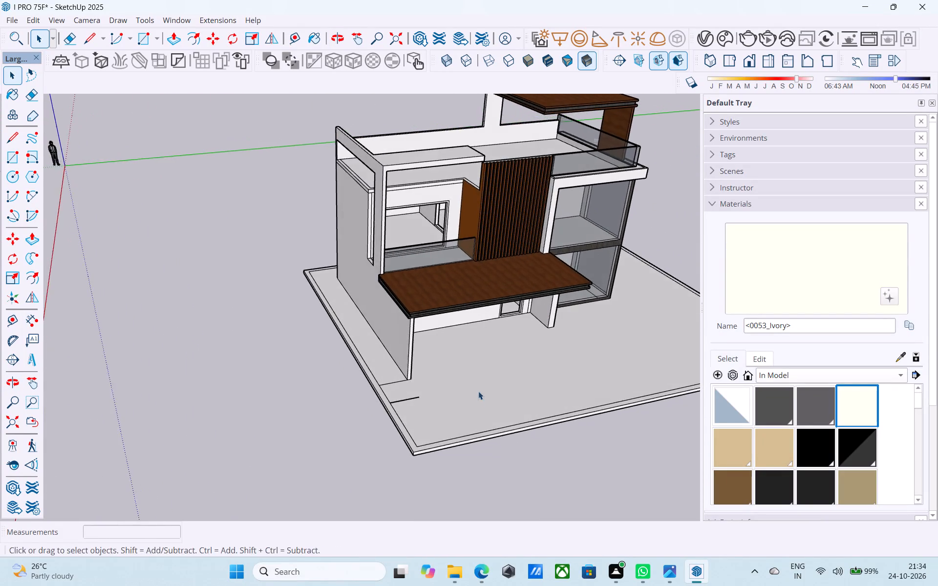
{"action": "scroll", "coordinate": [478, 391], "scroll_direction": "down", "scroll_amount": 3}
{"action": "middle_click_drag", "start_coordinate": [480, 393], "coordinate": [385, 365]}
{"action": "scroll", "coordinate": [364, 358], "scroll_direction": "down", "scroll_amount": 3}
{"action": "middle_click_drag", "start_coordinate": [362, 373], "coordinate": [298, 390]}
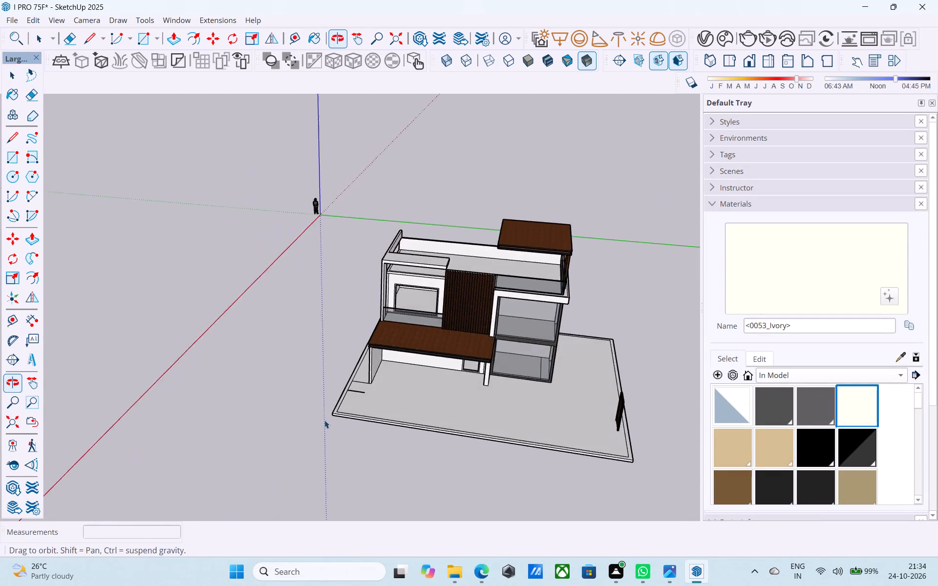
{"action": "scroll", "coordinate": [374, 422], "scroll_direction": "up", "scroll_amount": 4}
{"action": "key", "text": "l"}
{"action": "scroll", "coordinate": [373, 369], "scroll_direction": "up", "scroll_amount": 1}
{"action": "left_click", "coordinate": [356, 381]}
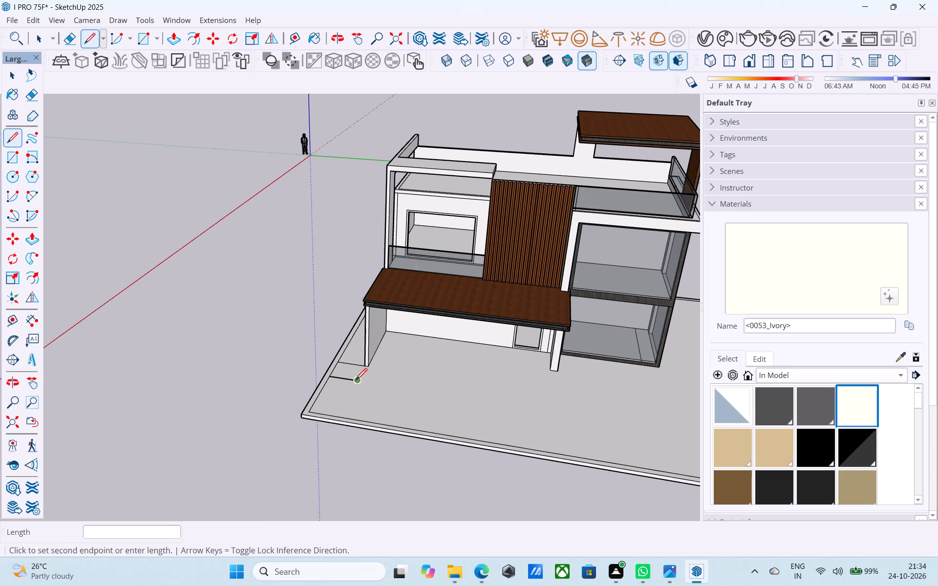
{"action": "scroll", "coordinate": [354, 379], "scroll_direction": "down", "scroll_amount": 5}
{"action": "middle_click_drag", "start_coordinate": [485, 410], "coordinate": [506, 458], "text": "shift"}
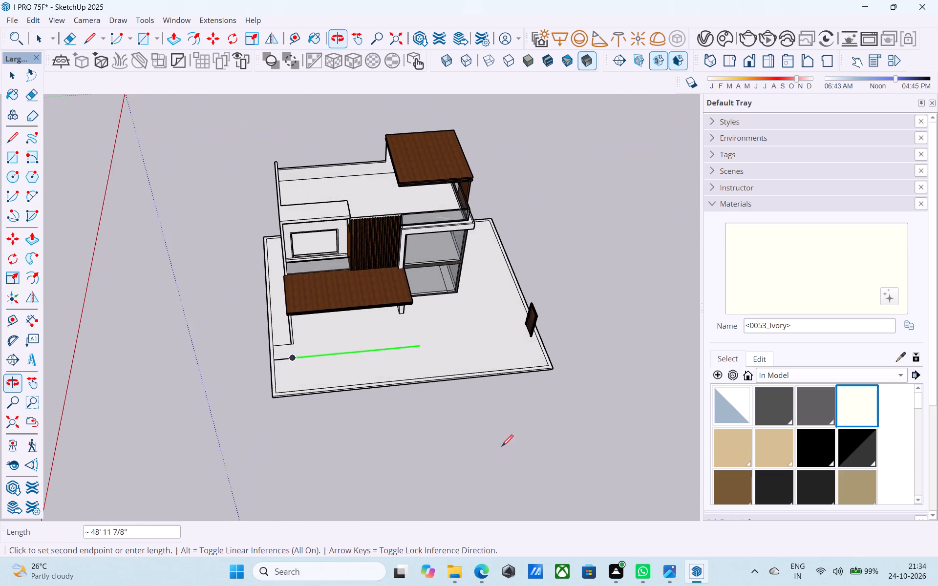
{"action": "scroll", "coordinate": [530, 353], "scroll_direction": "up", "scroll_amount": 10}
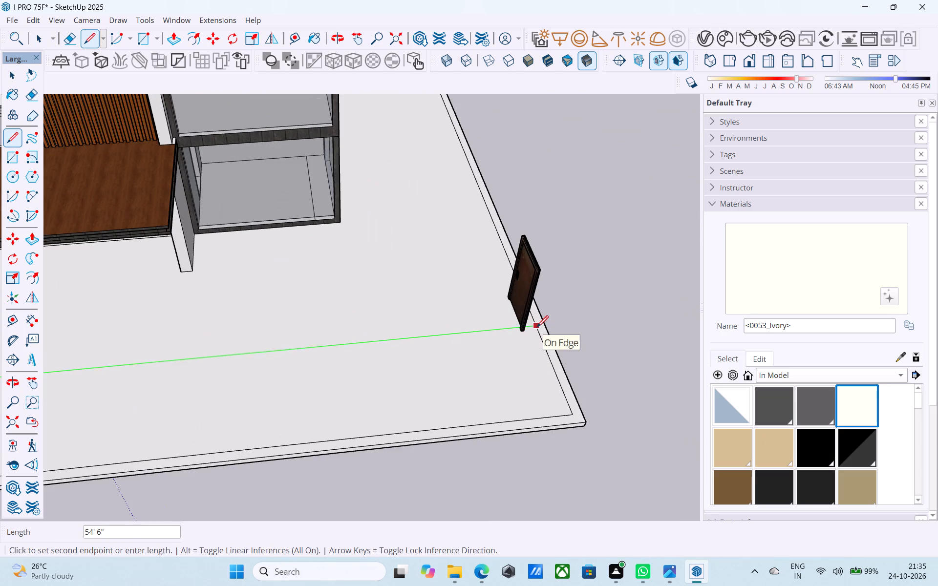
{"action": "left_click", "coordinate": [537, 328]}
Move the imported door about 5' 5" inward from the slab's border onto the open ground slab.
{"action": "scroll", "coordinate": [537, 328], "scroll_direction": "down", "scroll_amount": 5}
{"action": "middle_click_drag", "start_coordinate": [484, 348], "coordinate": [510, 352], "text": "shift"}
{"action": "scroll", "coordinate": [558, 307], "scroll_direction": "up", "scroll_amount": 2}
{"action": "key", "text": "space"}
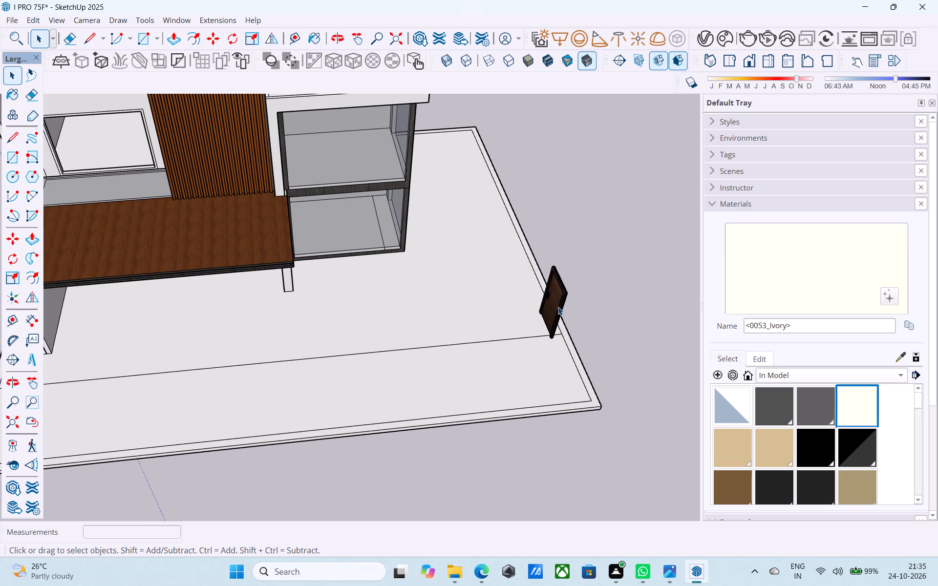
{"action": "left_click", "coordinate": [558, 307]}
{"action": "key", "text": "m"}
{"action": "left_click", "coordinate": [560, 315]}
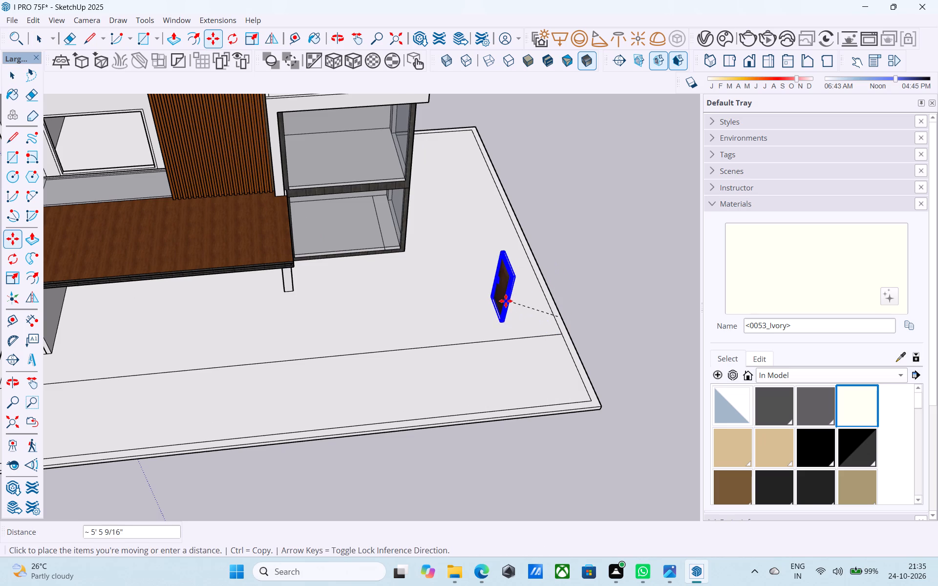
{"action": "left_click", "coordinate": [506, 301]}
{"action": "key", "text": "space"}
Extend the long ground line across the border strip to the slab's outer edge on the porch side.
{"action": "scroll", "coordinate": [560, 324], "scroll_direction": "down", "scroll_amount": 3}
{"action": "middle_click_drag", "start_coordinate": [563, 326], "coordinate": [579, 318]}
{"action": "scroll", "coordinate": [579, 318], "scroll_direction": "down", "scroll_amount": 3}
{"action": "middle_click_drag", "start_coordinate": [542, 354], "coordinate": [559, 316]}
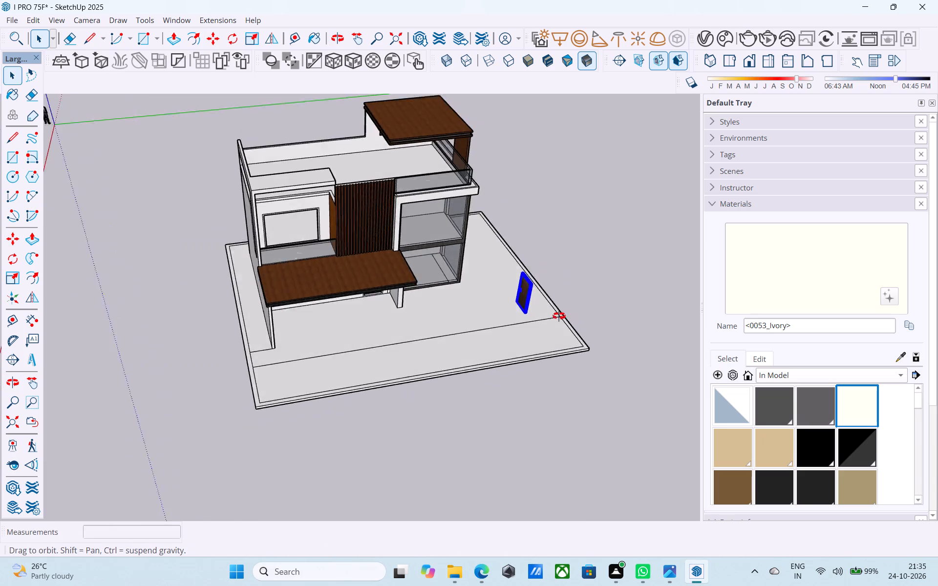
{"action": "middle_click_drag", "start_coordinate": [559, 316], "coordinate": [732, 281]}
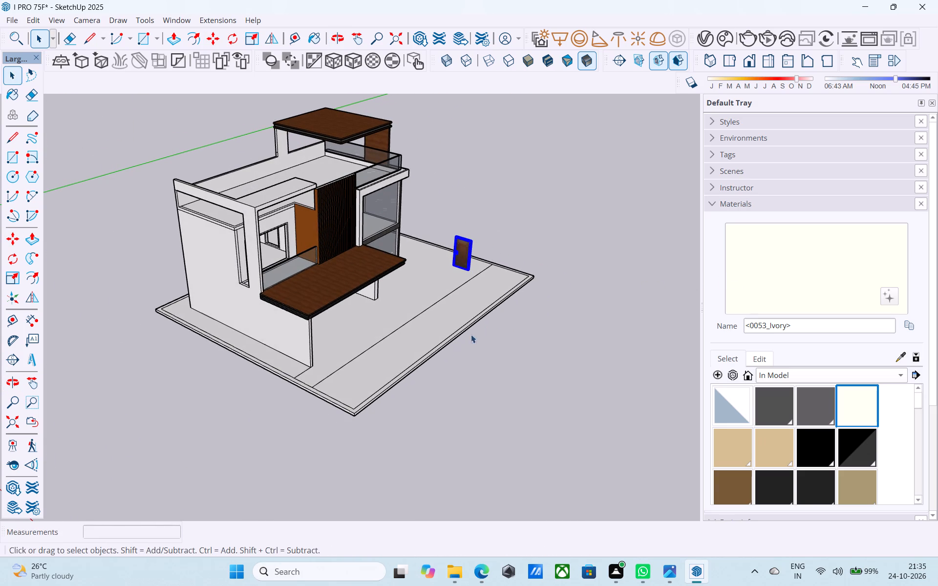
{"action": "middle_click_drag", "start_coordinate": [405, 359], "coordinate": [384, 344]}
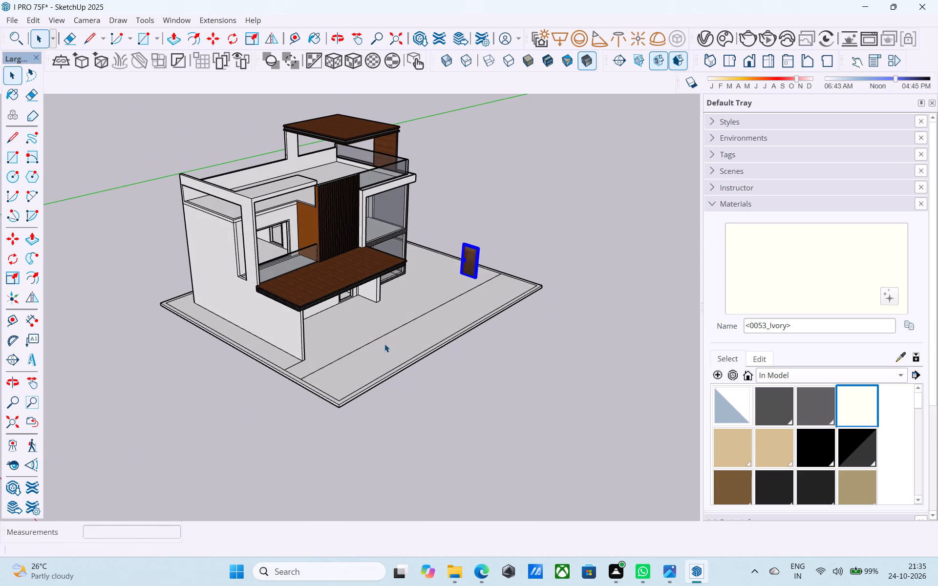
{"action": "middle_click_drag", "start_coordinate": [329, 376], "coordinate": [324, 365]}
{"action": "scroll", "coordinate": [313, 376], "scroll_direction": "up", "scroll_amount": 12}
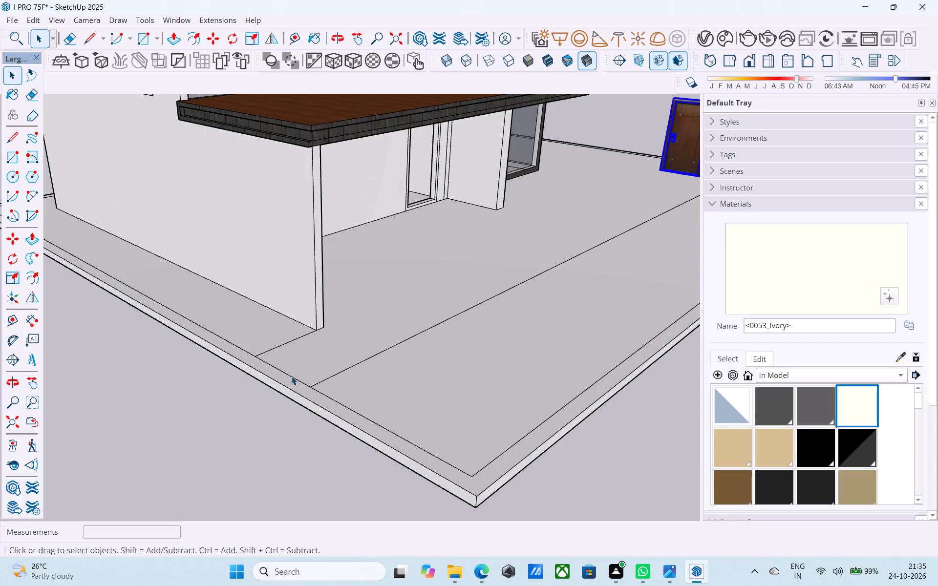
{"action": "scroll", "coordinate": [292, 377], "scroll_direction": "up", "scroll_amount": 2}
{"action": "key", "text": "l"}
{"action": "left_click", "coordinate": [315, 388]}
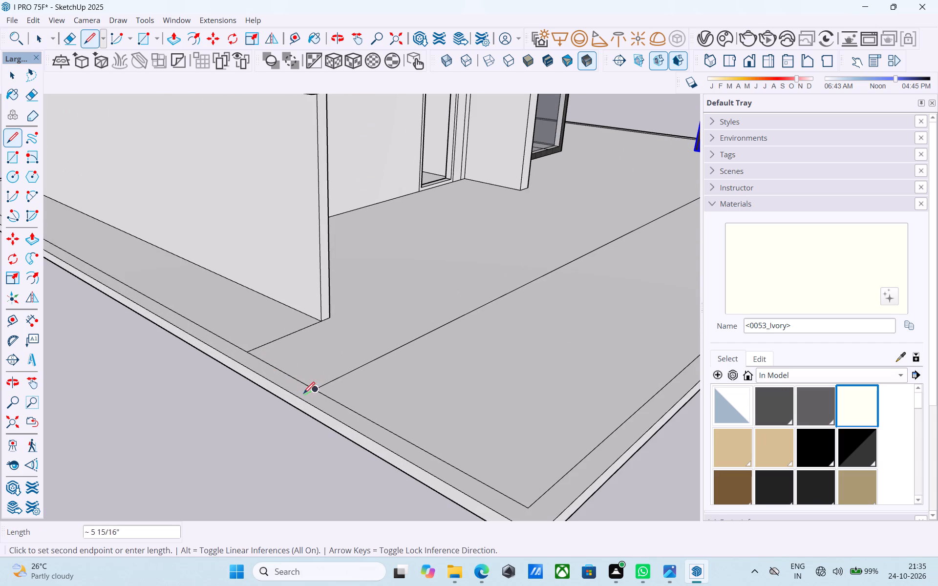
{"action": "left_click", "coordinate": [300, 397]}
{"action": "key", "text": "space"}
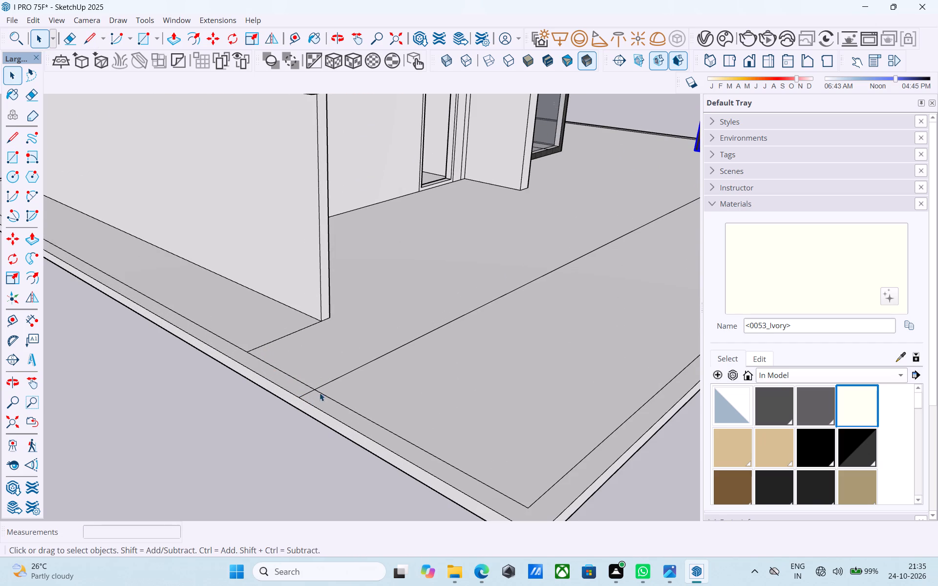
Select all segments of the long ground line and copy them 6" toward the slab's front edge.
{"action": "left_click", "coordinate": [324, 384]}
{"action": "key", "text": "m"}
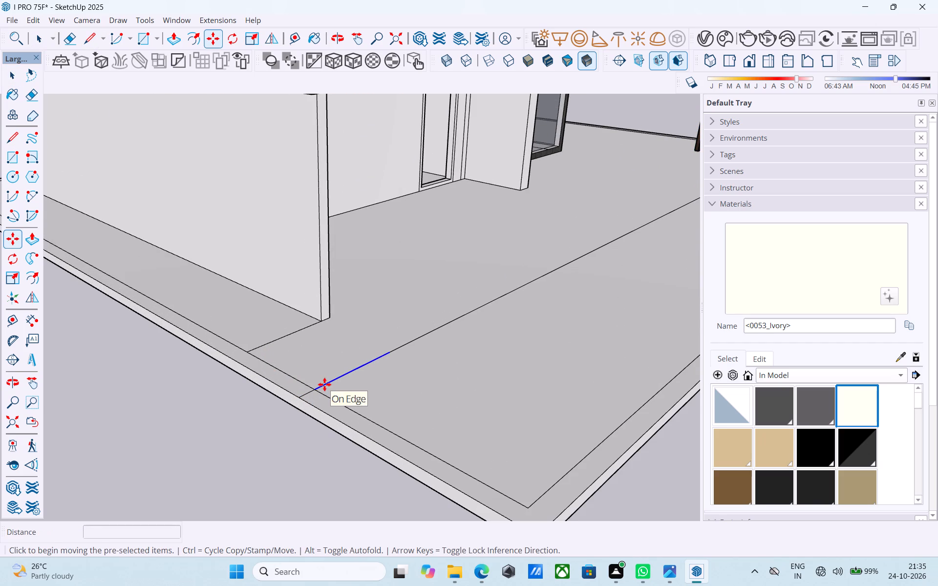
{"action": "key", "text": "space"}
{"action": "left_click", "coordinate": [307, 394], "text": "shift"}
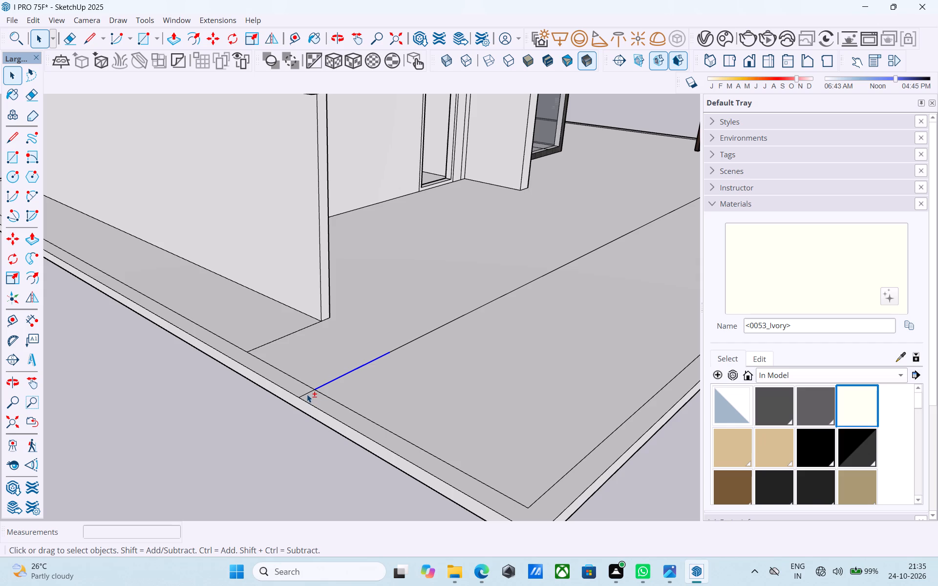
{"action": "left_click", "coordinate": [403, 346], "text": "shift"}
{"action": "scroll", "coordinate": [404, 348], "scroll_direction": "down", "scroll_amount": 6, "text": "shift"}
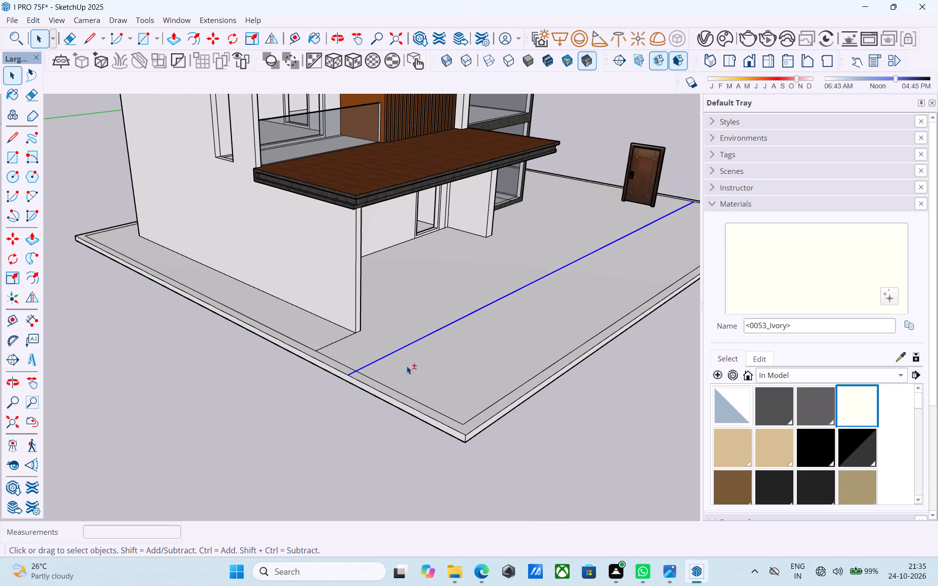
{"action": "key", "text": "m"}
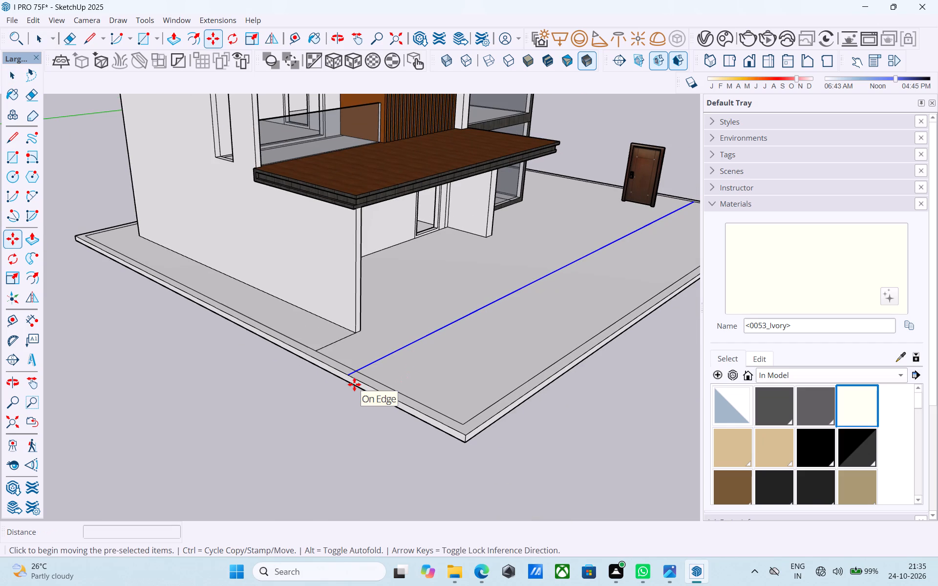
{"action": "scroll", "coordinate": [349, 382], "scroll_direction": "up", "scroll_amount": 3}
{"action": "left_click", "coordinate": [348, 381]}
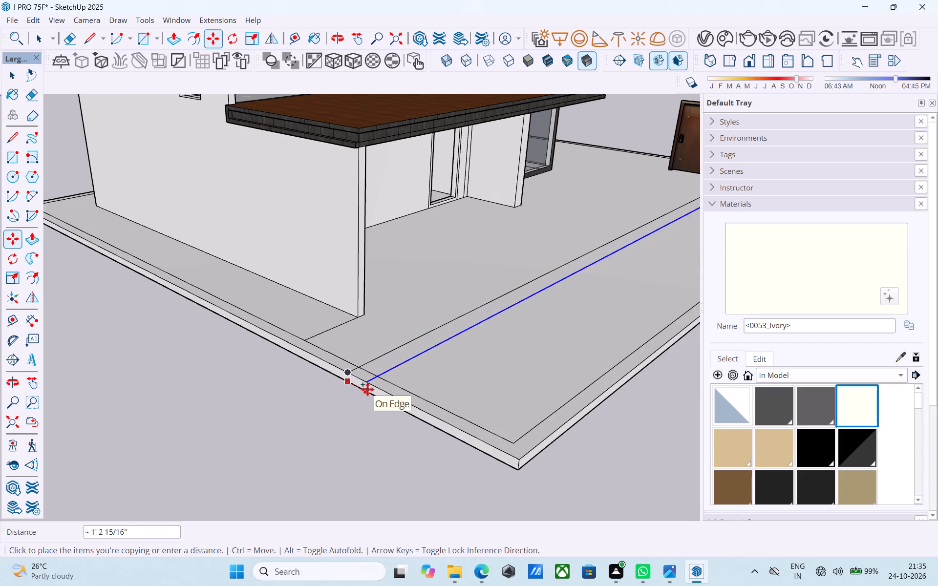
{"action": "type", "text": "6\""}
{"action": "key", "text": "Return"}
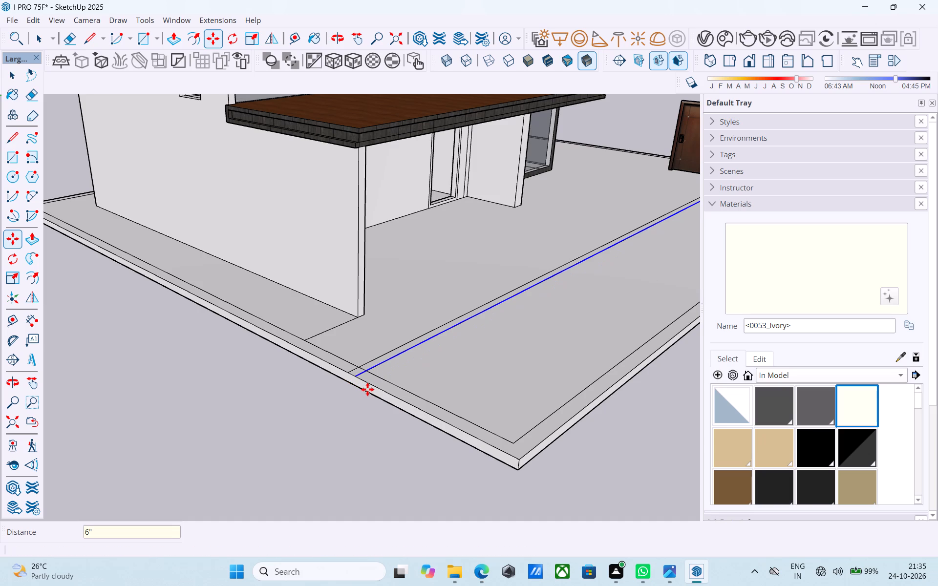
Erase the 4' line at the porch side wall and the leftover segments where the parallel lines meet the slab's border.
{"action": "key", "text": "e"}
{"action": "middle_click_drag", "start_coordinate": [372, 350], "coordinate": [363, 418]}
{"action": "scroll", "coordinate": [363, 418], "scroll_direction": "up", "scroll_amount": 5}
{"action": "left_click_drag", "start_coordinate": [316, 372], "coordinate": [276, 329]}
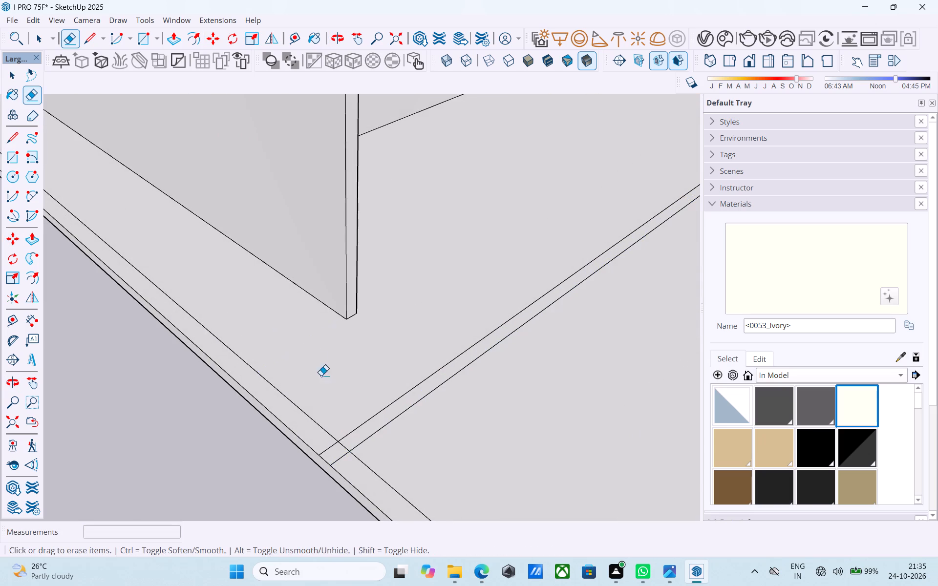
{"action": "scroll", "coordinate": [336, 412], "scroll_direction": "down", "scroll_amount": 2}
{"action": "scroll", "coordinate": [360, 458], "scroll_direction": "up", "scroll_amount": 5}
{"action": "left_click", "coordinate": [315, 437]}
{"action": "scroll", "coordinate": [331, 434], "scroll_direction": "up", "scroll_amount": 1}
{"action": "left_click_drag", "start_coordinate": [333, 434], "coordinate": [339, 432]}
{"action": "scroll", "coordinate": [347, 450], "scroll_direction": "down", "scroll_amount": 15}
{"action": "middle_click_drag", "start_coordinate": [359, 470], "coordinate": [329, 457]}
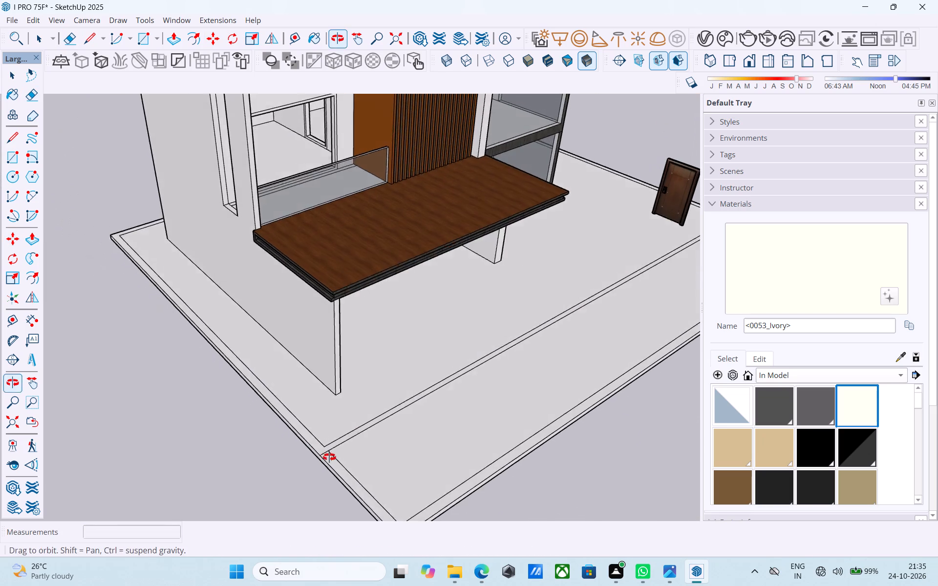
{"action": "middle_click_drag", "start_coordinate": [329, 457], "coordinate": [327, 456]}
Erase the inner border segment between the two parallel ground lines at the door end of the slab.
{"action": "scroll", "coordinate": [302, 449], "scroll_direction": "down", "scroll_amount": 4}
{"action": "middle_click_drag", "start_coordinate": [536, 400], "coordinate": [196, 314]}
{"action": "scroll", "coordinate": [235, 307], "scroll_direction": "down", "scroll_amount": 4}
{"action": "middle_click_drag", "start_coordinate": [571, 424], "coordinate": [533, 440]}
{"action": "scroll", "coordinate": [495, 448], "scroll_direction": "up", "scroll_amount": 2}
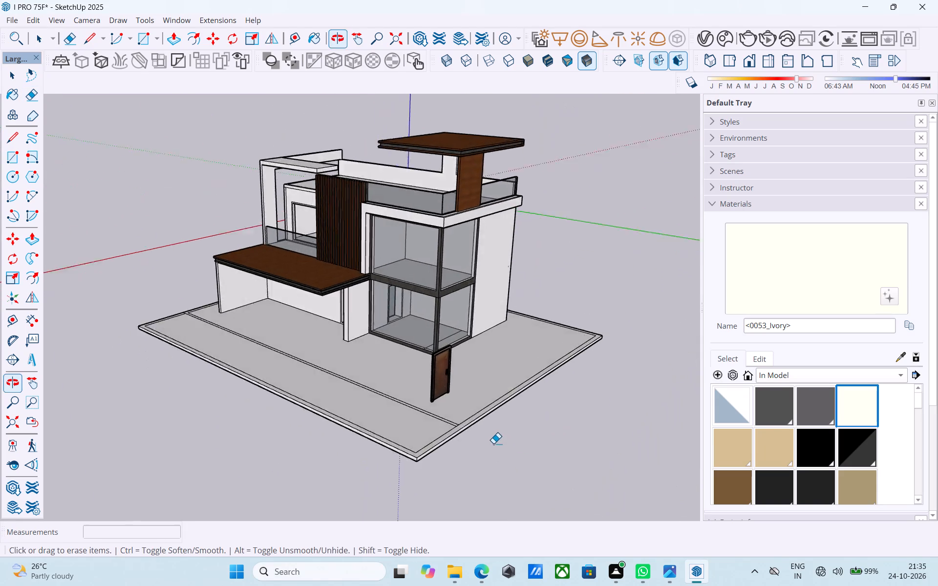
{"action": "scroll", "coordinate": [493, 443], "scroll_direction": "up", "scroll_amount": 14}
{"action": "left_click", "coordinate": [425, 404]}
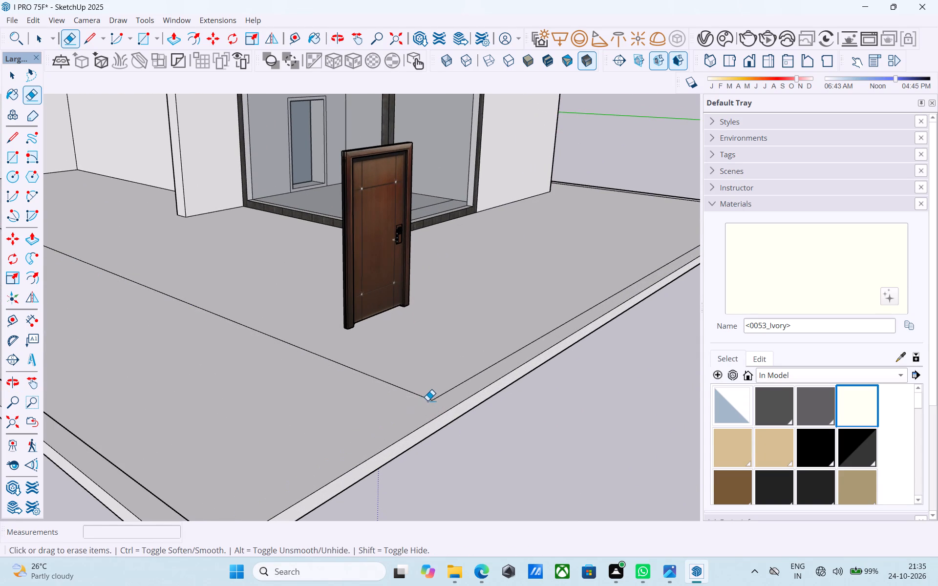
{"action": "key", "text": "ctrl+z"}
{"action": "middle_click_drag", "start_coordinate": [431, 408], "coordinate": [445, 480]}
{"action": "scroll", "coordinate": [446, 481], "scroll_direction": "up", "scroll_amount": 3}
{"action": "left_click_drag", "start_coordinate": [446, 502], "coordinate": [439, 498]}
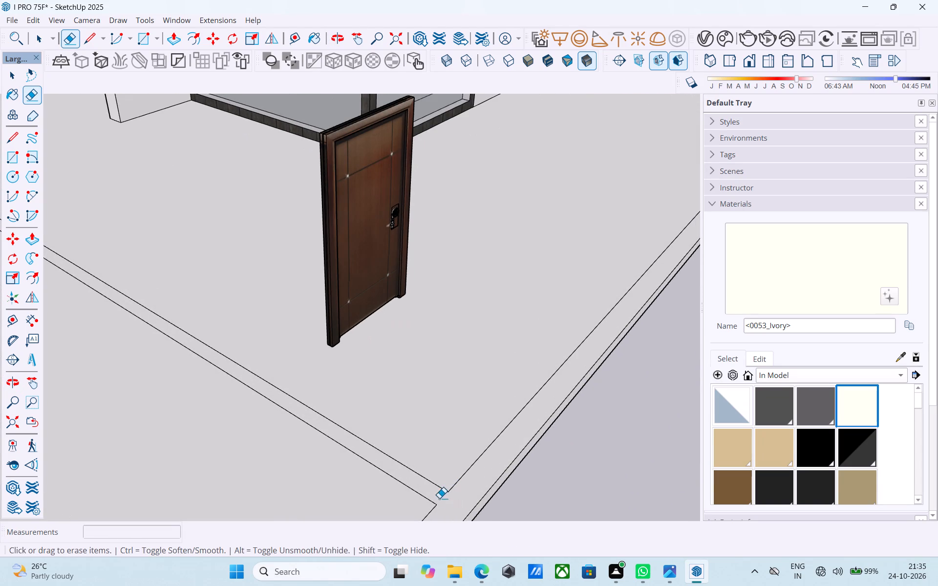
Draw a line about 9" long from the front parallel line's end to the slab's outer edge at the door end.
{"action": "scroll", "coordinate": [448, 505], "scroll_direction": "down", "scroll_amount": 2}
{"action": "middle_click_drag", "start_coordinate": [448, 505], "coordinate": [461, 415], "text": "shift"}
{"action": "key", "text": "l"}
{"action": "scroll", "coordinate": [461, 415], "scroll_direction": "up", "scroll_amount": 3}
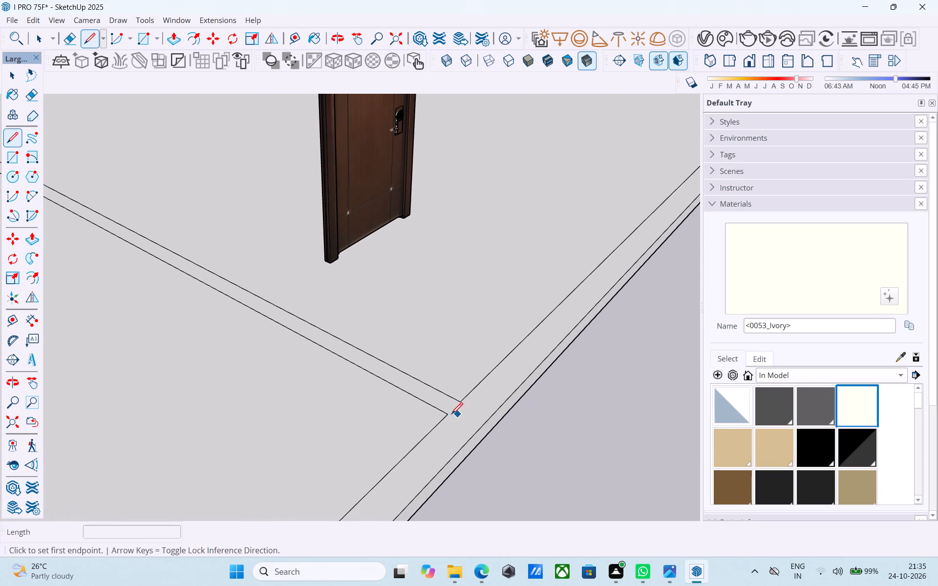
{"action": "left_click", "coordinate": [448, 416]}
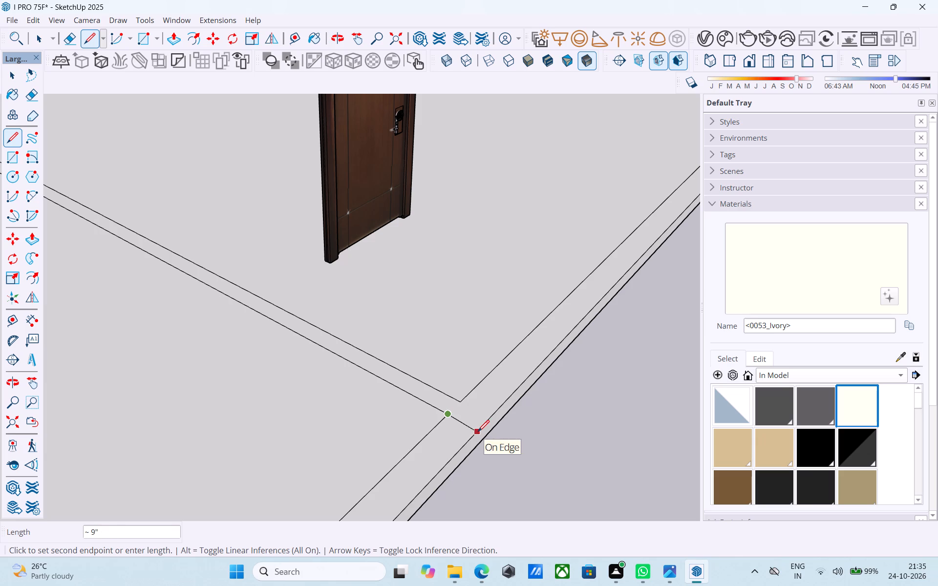
{"action": "key", "text": "Left"}
{"action": "left_click", "coordinate": [476, 432]}
{"action": "key", "text": "space"}
Push/Pull the connected border strip around the house up 5' as a boundary wall.
{"action": "left_click", "coordinate": [476, 432]}
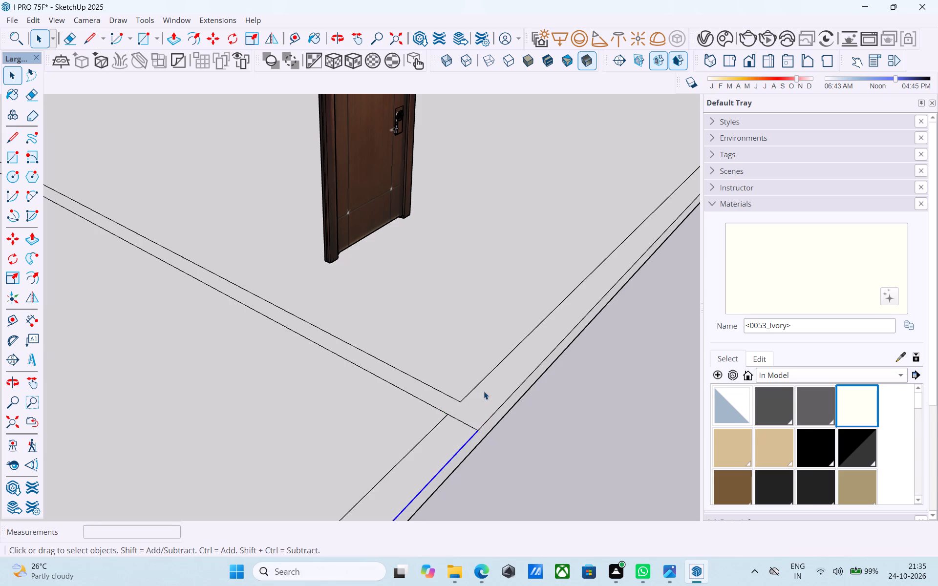
{"action": "left_click", "coordinate": [484, 391]}
{"action": "scroll", "coordinate": [482, 390], "scroll_direction": "down", "scroll_amount": 2}
{"action": "key", "text": "p"}
{"action": "left_click", "coordinate": [482, 389]}
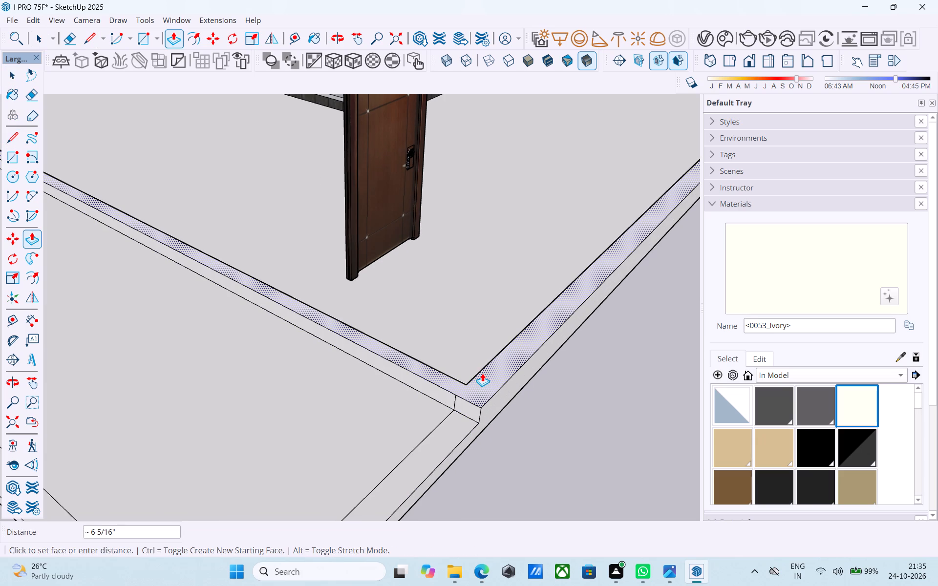
{"action": "type", "text": "5'"}
{"action": "key", "text": "Return"}
{"action": "key", "text": "space"}
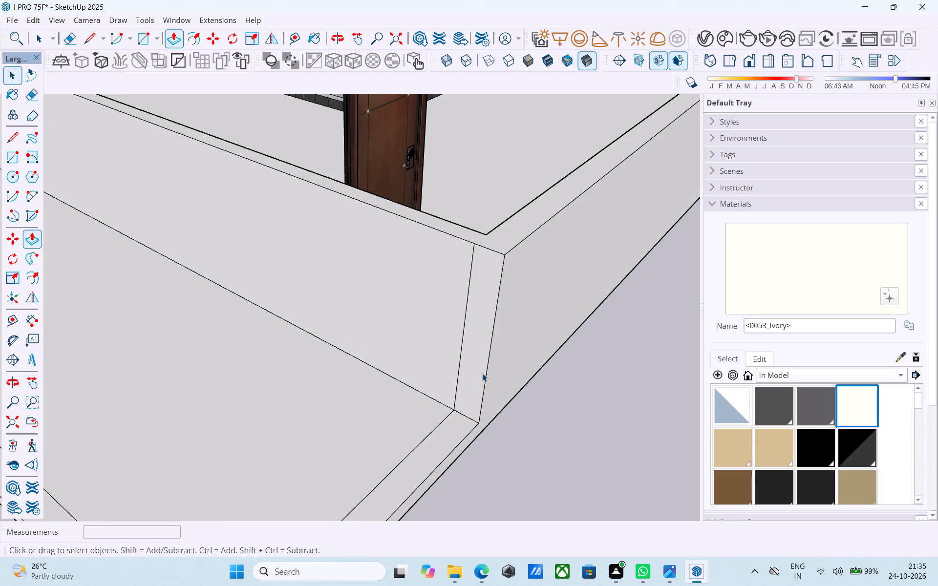
Examine the raised boundary wall and the front of the house from several angles.
{"action": "scroll", "coordinate": [482, 372], "scroll_direction": "down", "scroll_amount": 14}
{"action": "middle_click_drag", "start_coordinate": [482, 371], "coordinate": [557, 317]}
{"action": "scroll", "coordinate": [552, 308], "scroll_direction": "down", "scroll_amount": 4}
{"action": "middle_click_drag", "start_coordinate": [542, 306], "coordinate": [640, 221]}
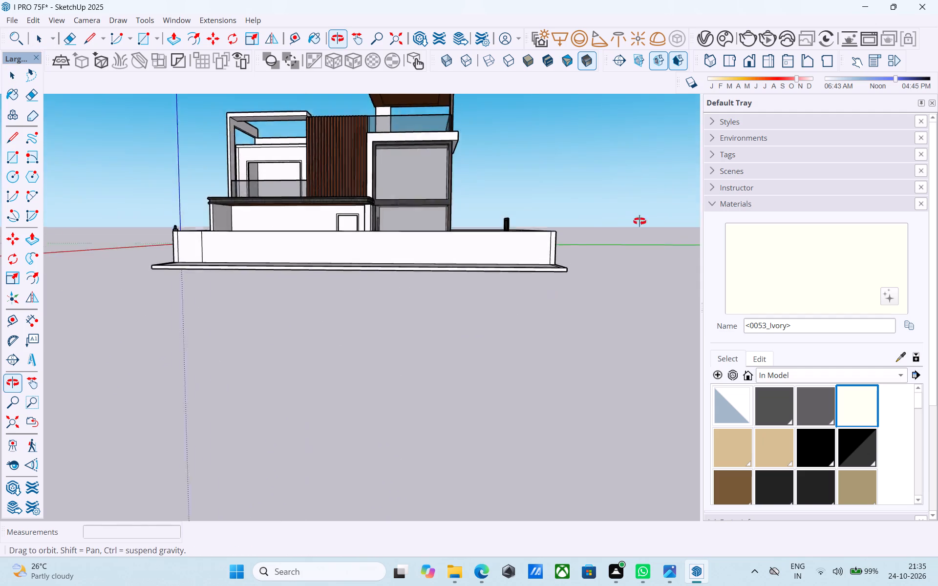
{"action": "middle_click_drag", "start_coordinate": [640, 221], "coordinate": [529, 231]}
{"action": "scroll", "coordinate": [525, 251], "scroll_direction": "down", "scroll_amount": 3}
{"action": "middle_click_drag", "start_coordinate": [508, 295], "coordinate": [512, 335]}
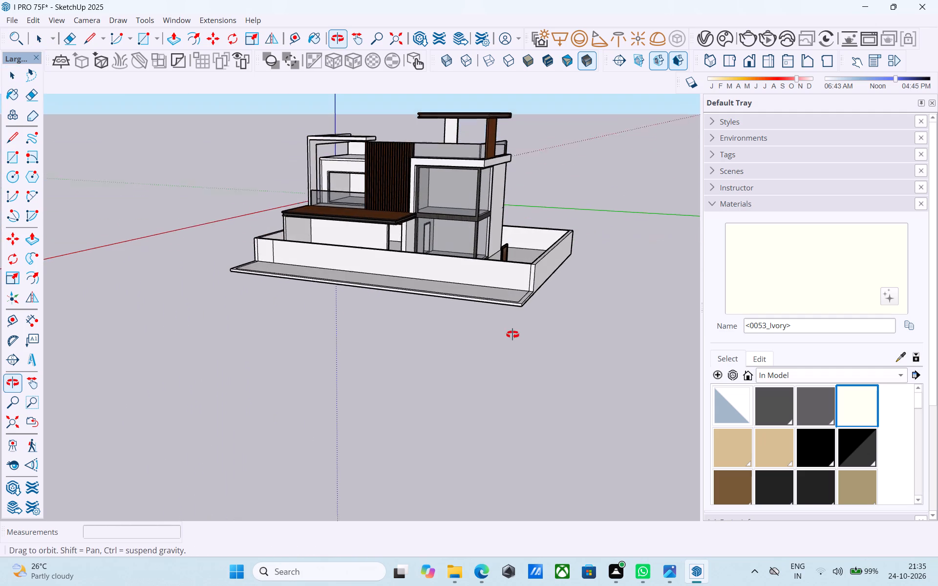
{"action": "middle_click_drag", "start_coordinate": [512, 335], "coordinate": [512, 329]}
{"action": "middle_click_drag", "start_coordinate": [500, 307], "coordinate": [556, 288]}
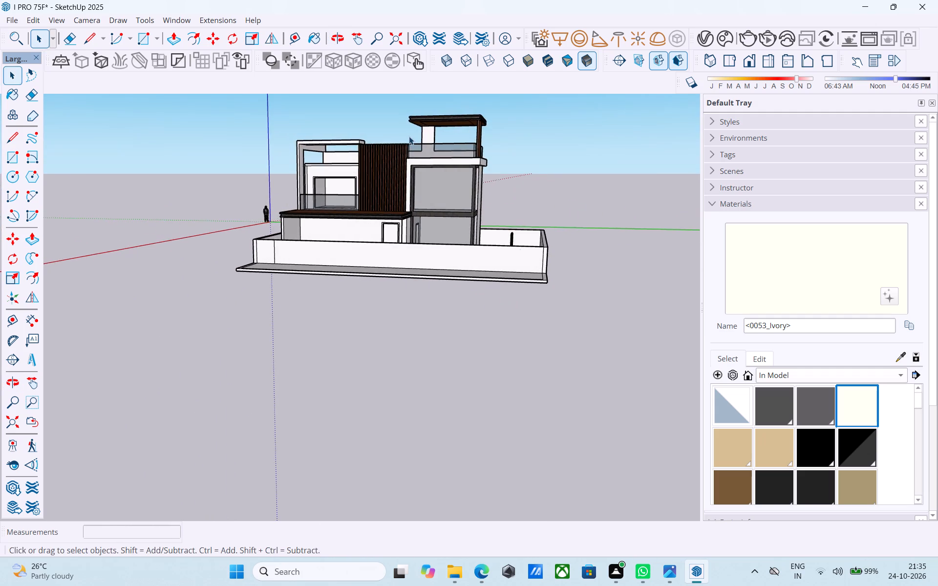
{"action": "scroll", "coordinate": [409, 136], "scroll_direction": "up", "scroll_amount": 5}
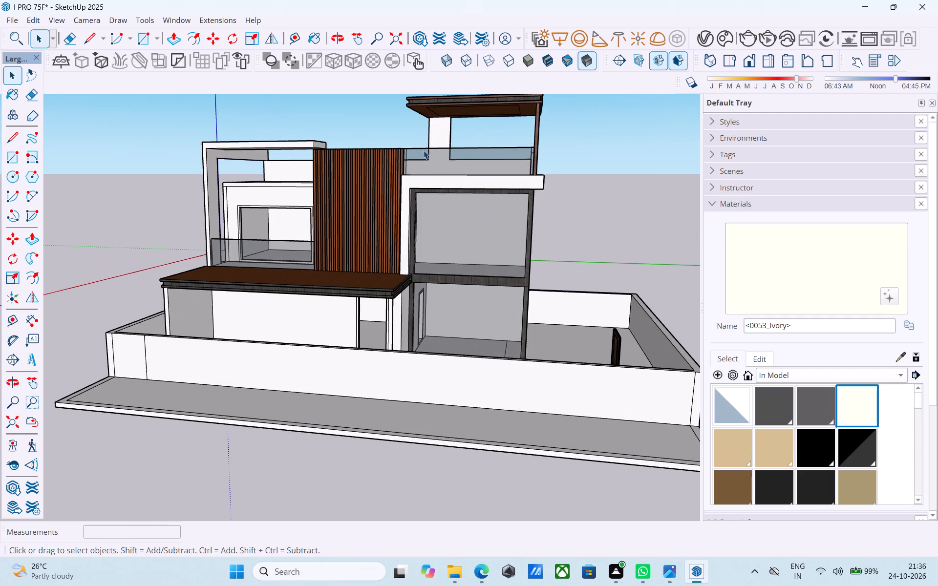
Examine the front of the house and its boundary wall from low angles.
{"action": "middle_click_drag", "start_coordinate": [439, 178], "coordinate": [318, 102]}
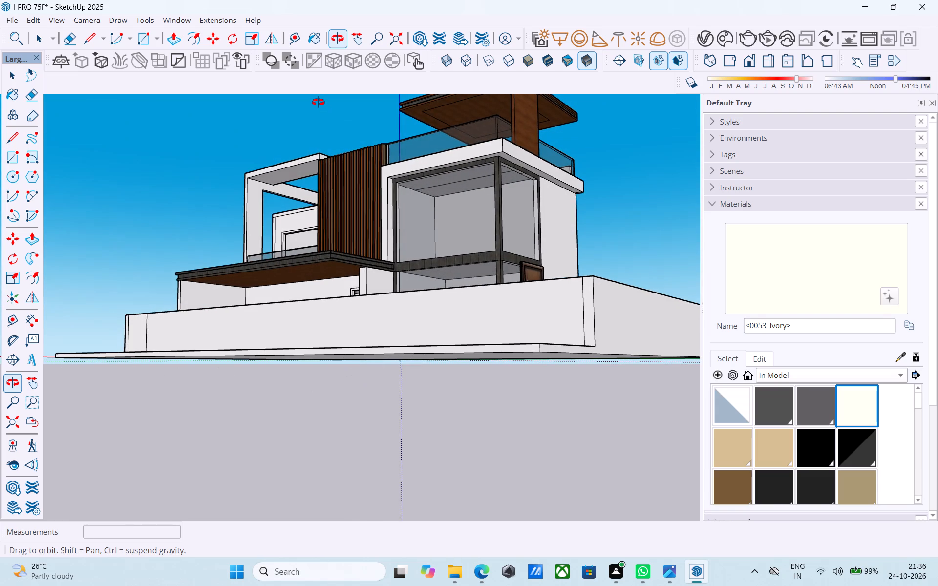
{"action": "middle_click_drag", "start_coordinate": [318, 102], "coordinate": [319, 103]}
{"action": "middle_click_drag", "start_coordinate": [462, 215], "coordinate": [483, 245], "text": "shift"}
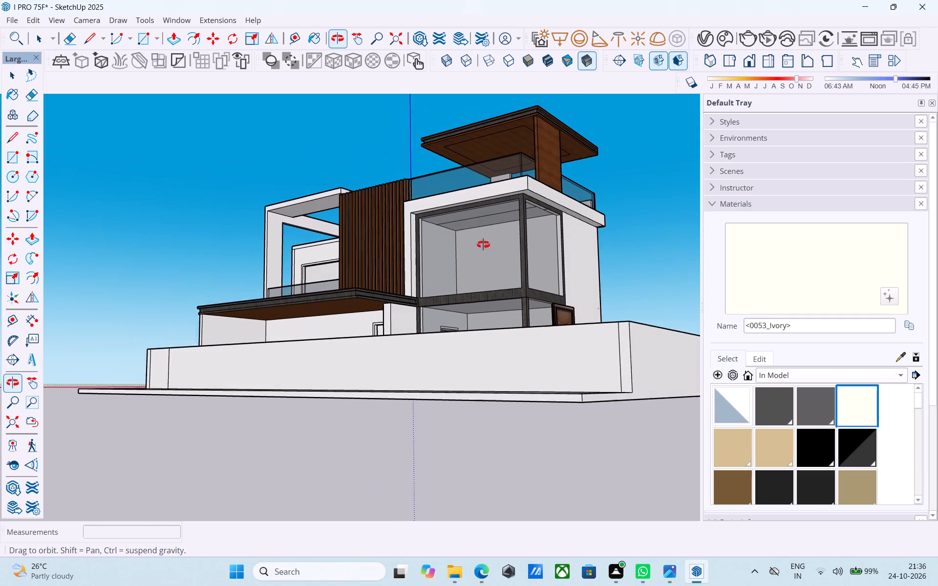
{"action": "middle_click_drag", "start_coordinate": [483, 245], "coordinate": [483, 244], "text": "shift"}
{"action": "middle_click_drag", "start_coordinate": [483, 244], "coordinate": [491, 247]}
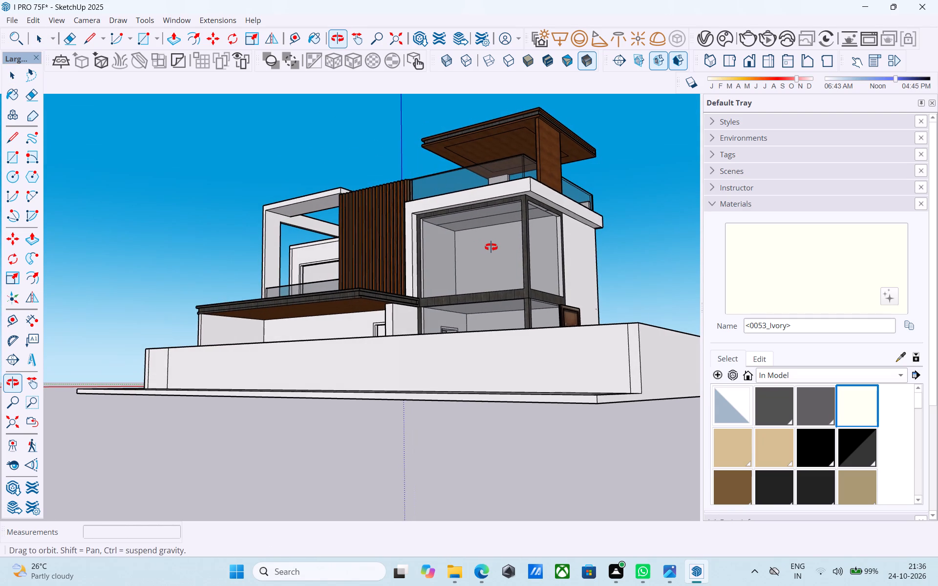
{"action": "middle_click_drag", "start_coordinate": [491, 247], "coordinate": [485, 244]}
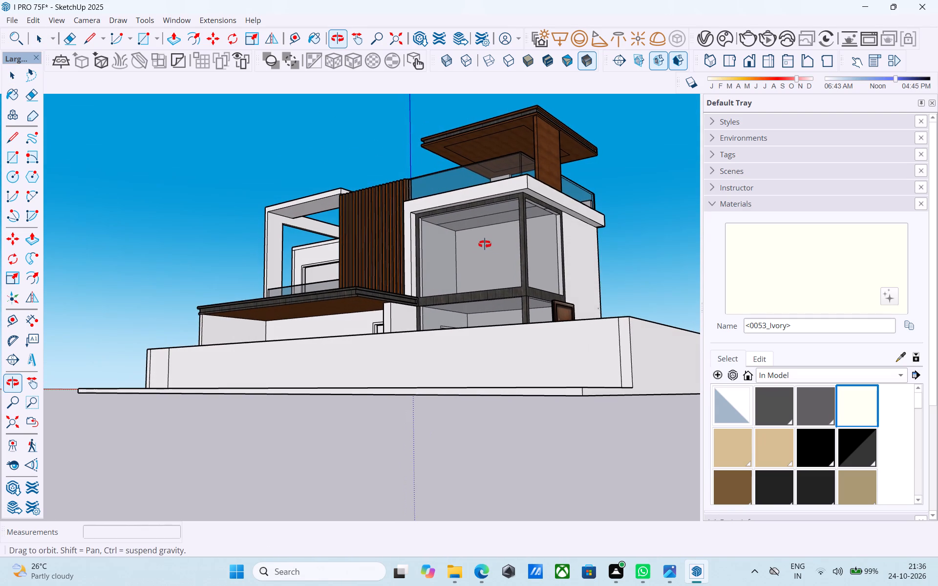
{"action": "middle_click_drag", "start_coordinate": [485, 244], "coordinate": [489, 255]}
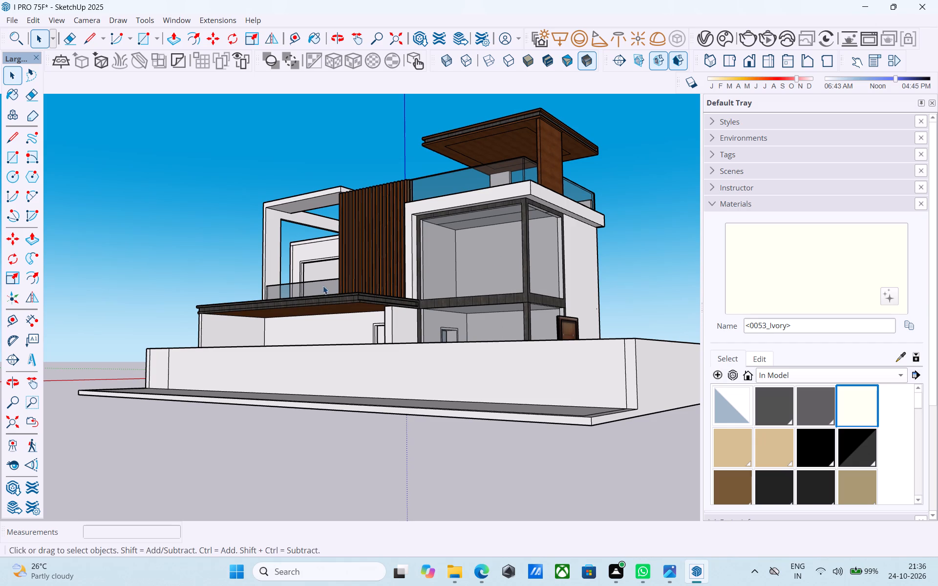
Erase the stray vertical edge on the front boundary wall's outer face, a short way in from the porch-side corner.
{"action": "middle_click_drag", "start_coordinate": [294, 289], "coordinate": [449, 416]}
{"action": "key", "text": "e"}
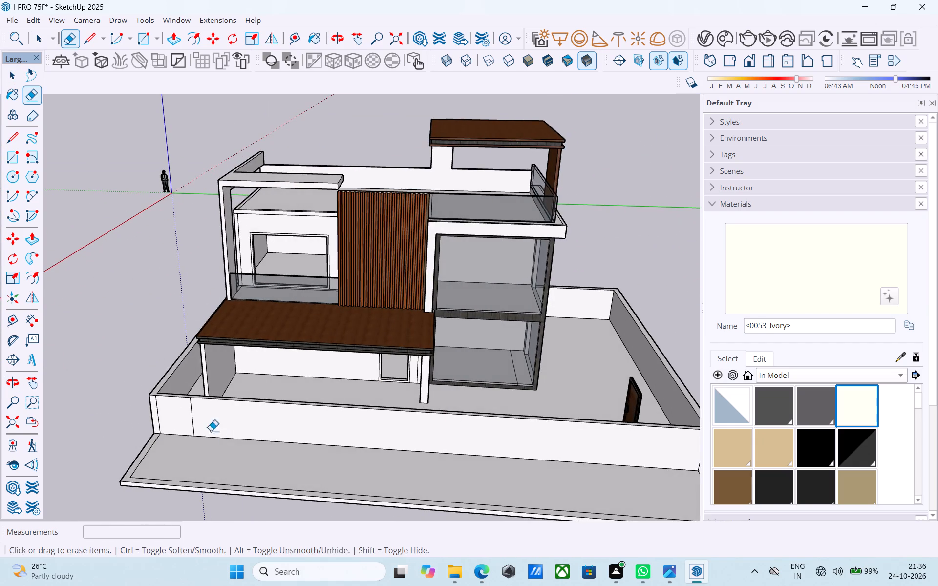
{"action": "scroll", "coordinate": [197, 418], "scroll_direction": "up", "scroll_amount": 4}
{"action": "left_click_drag", "start_coordinate": [191, 414], "coordinate": [185, 414]}
Copy the vertical edge beside the porch-side corner 8' along the front boundary wall's outer face.
{"action": "middle_click_drag", "start_coordinate": [320, 383], "coordinate": [342, 381], "text": "shift"}
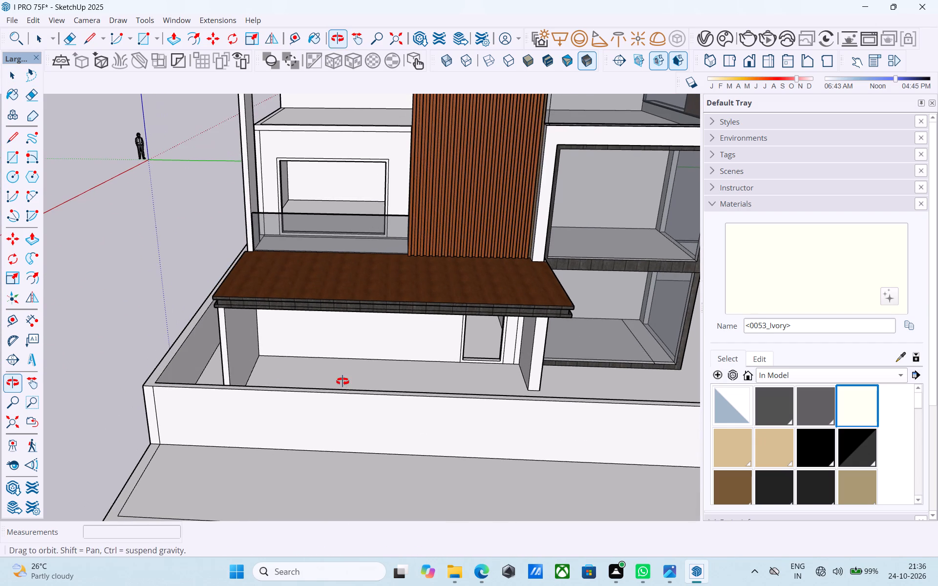
{"action": "middle_click_drag", "start_coordinate": [342, 381], "coordinate": [343, 381], "text": "shift"}
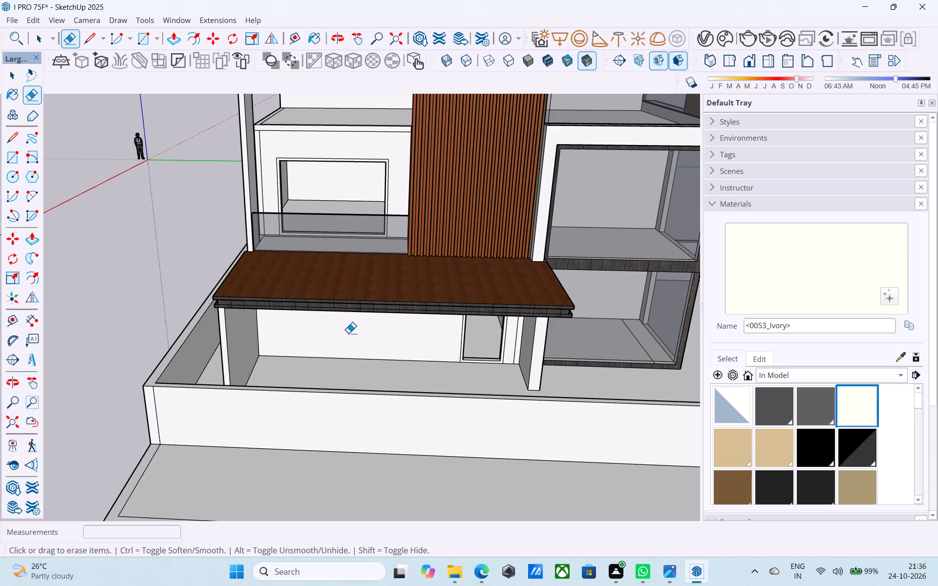
{"action": "scroll", "coordinate": [169, 422], "scroll_direction": "up", "scroll_amount": 1}
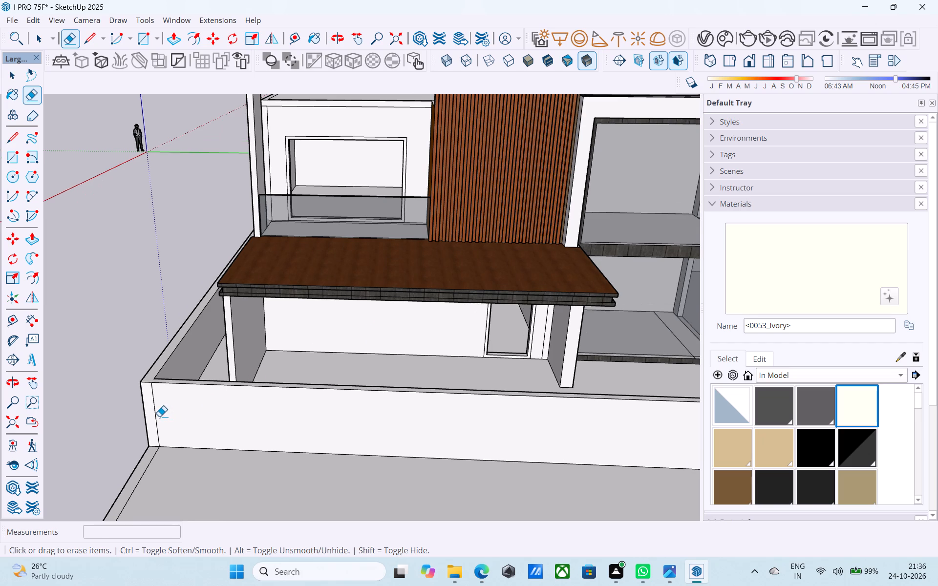
{"action": "key", "text": "space"}
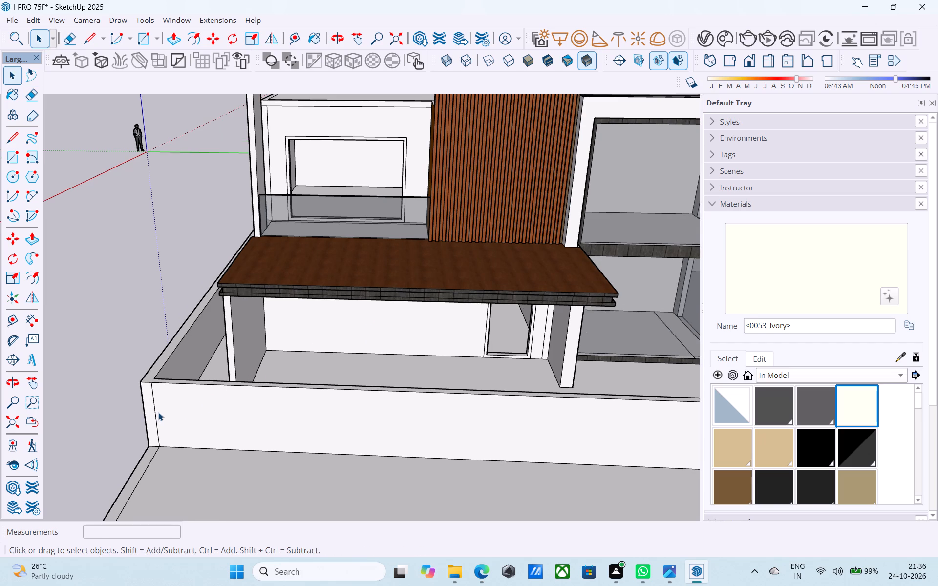
{"action": "left_click", "coordinate": [157, 402]}
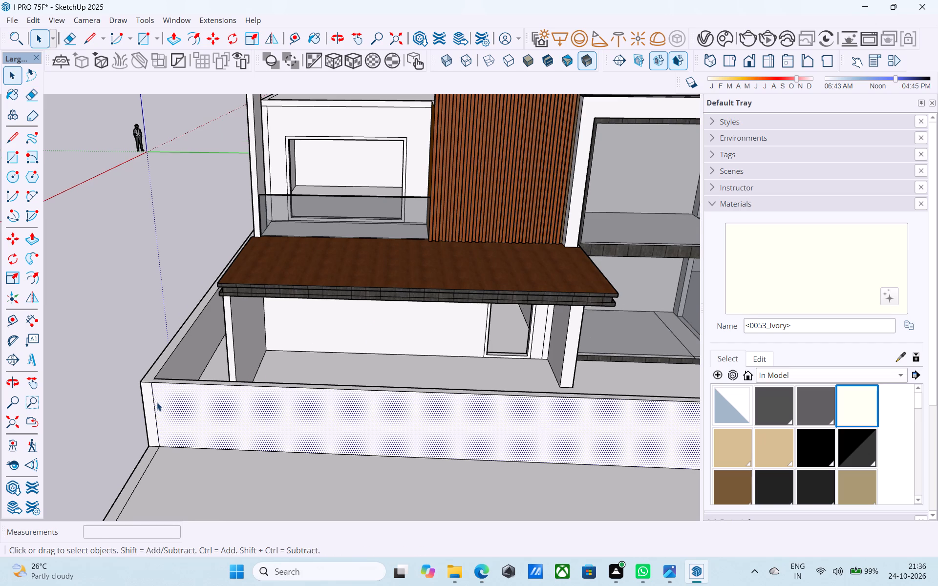
{"action": "left_click", "coordinate": [155, 401]}
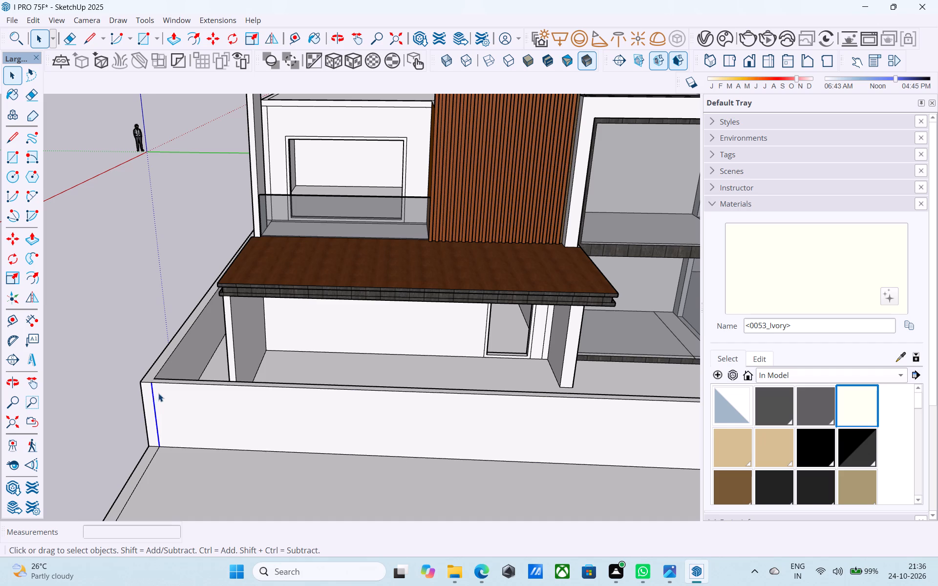
{"action": "key", "text": "m"}
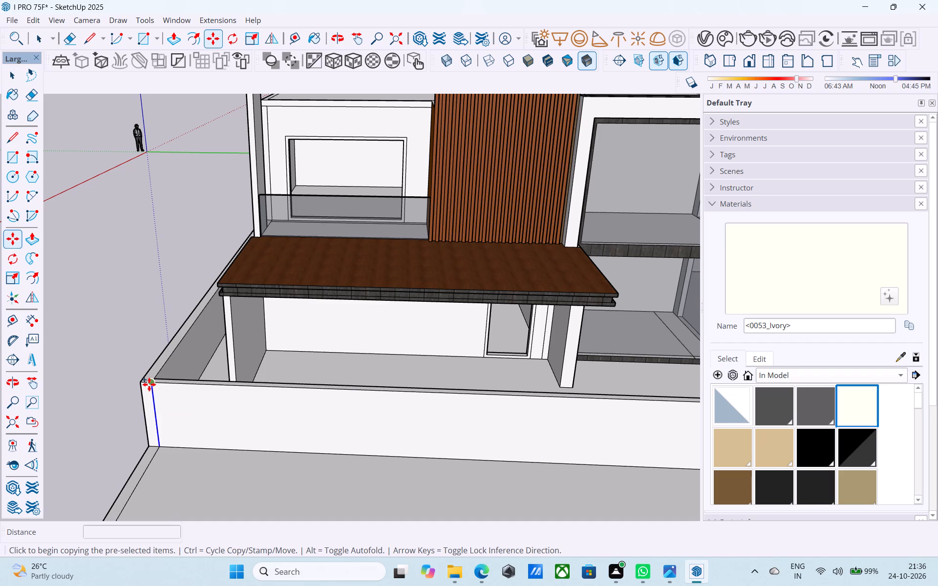
{"action": "left_click", "coordinate": [149, 384]}
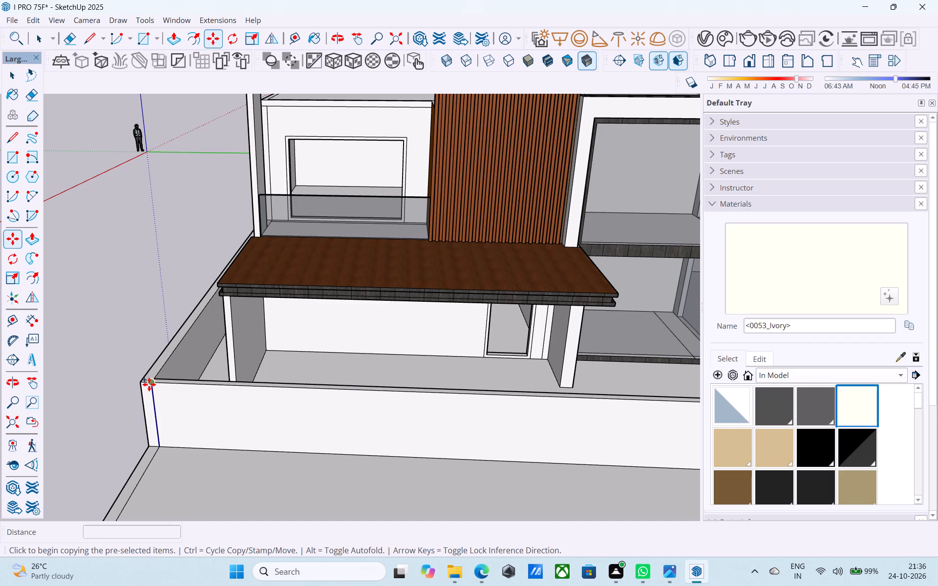
{"action": "left_click", "coordinate": [149, 384]}
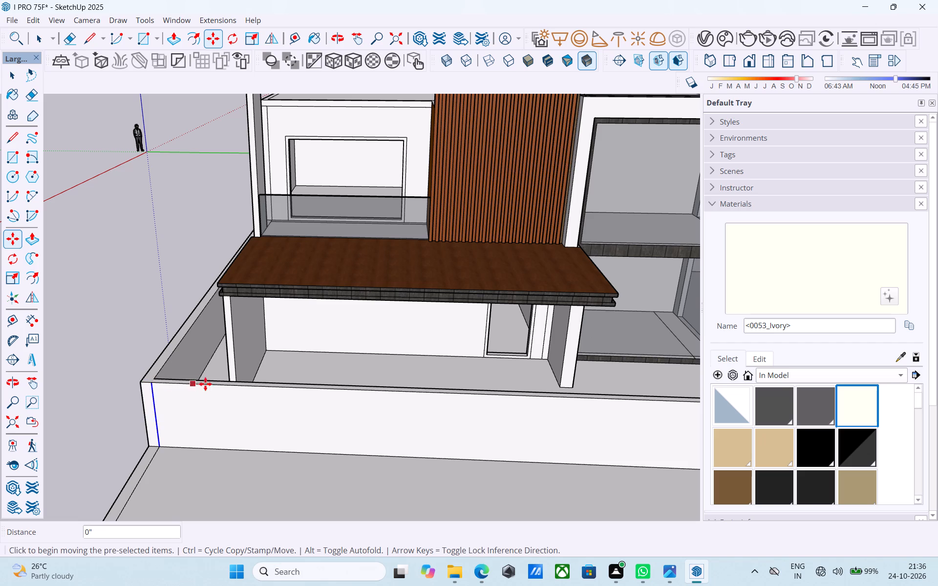
{"action": "left_click", "coordinate": [156, 382]}
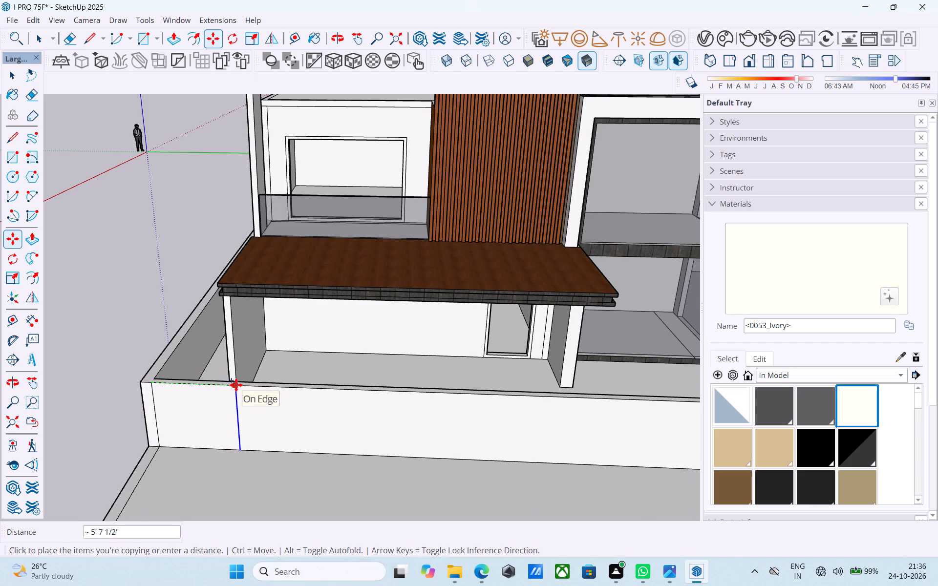
{"action": "type", "text": "8'"}
{"action": "key", "text": "Return"}
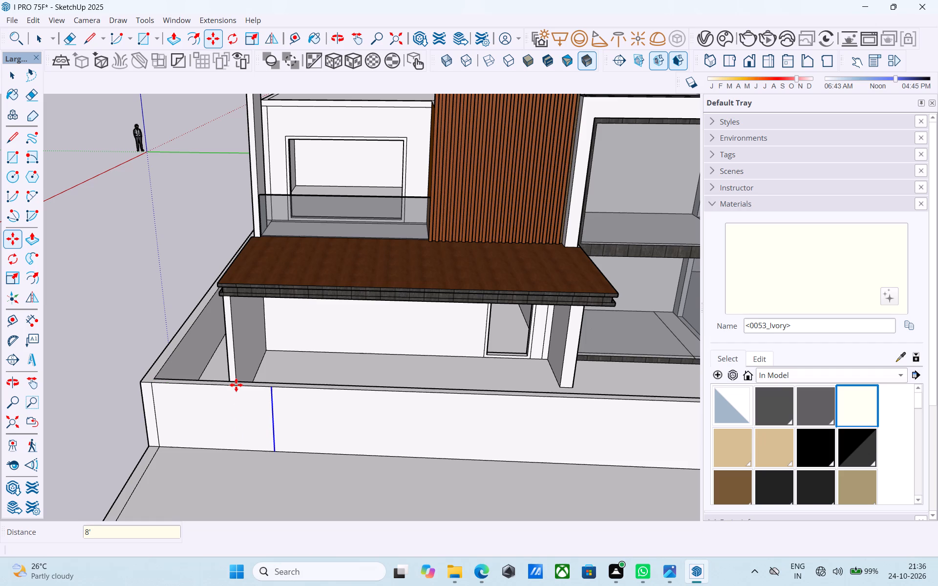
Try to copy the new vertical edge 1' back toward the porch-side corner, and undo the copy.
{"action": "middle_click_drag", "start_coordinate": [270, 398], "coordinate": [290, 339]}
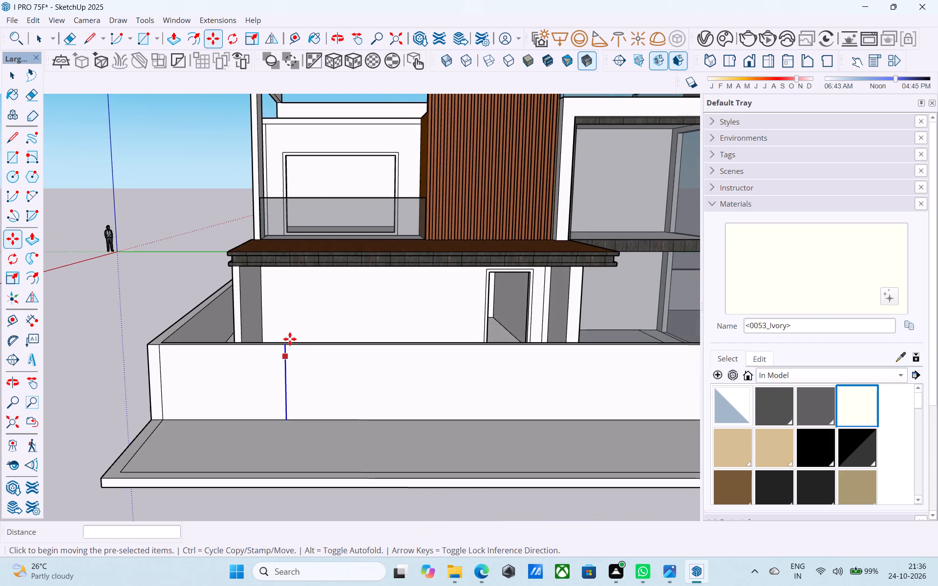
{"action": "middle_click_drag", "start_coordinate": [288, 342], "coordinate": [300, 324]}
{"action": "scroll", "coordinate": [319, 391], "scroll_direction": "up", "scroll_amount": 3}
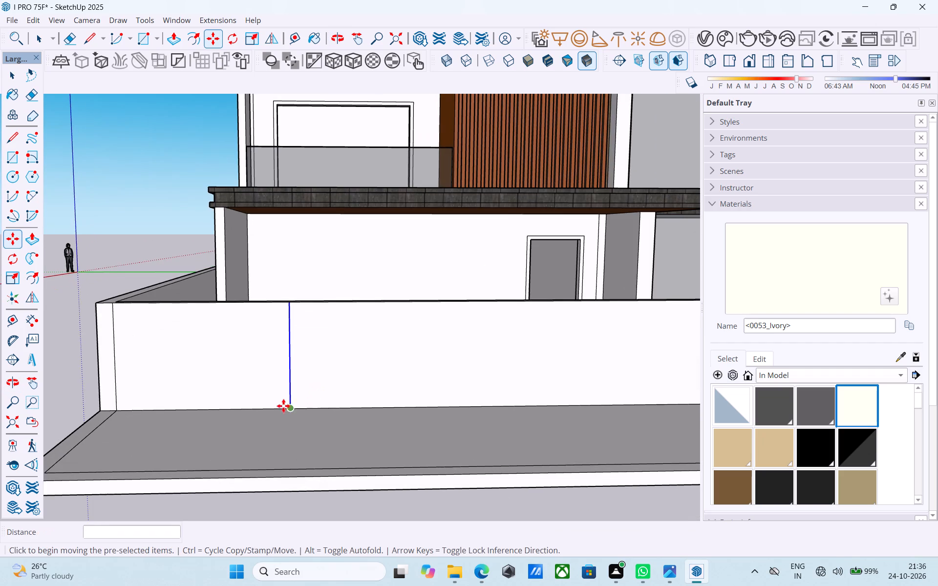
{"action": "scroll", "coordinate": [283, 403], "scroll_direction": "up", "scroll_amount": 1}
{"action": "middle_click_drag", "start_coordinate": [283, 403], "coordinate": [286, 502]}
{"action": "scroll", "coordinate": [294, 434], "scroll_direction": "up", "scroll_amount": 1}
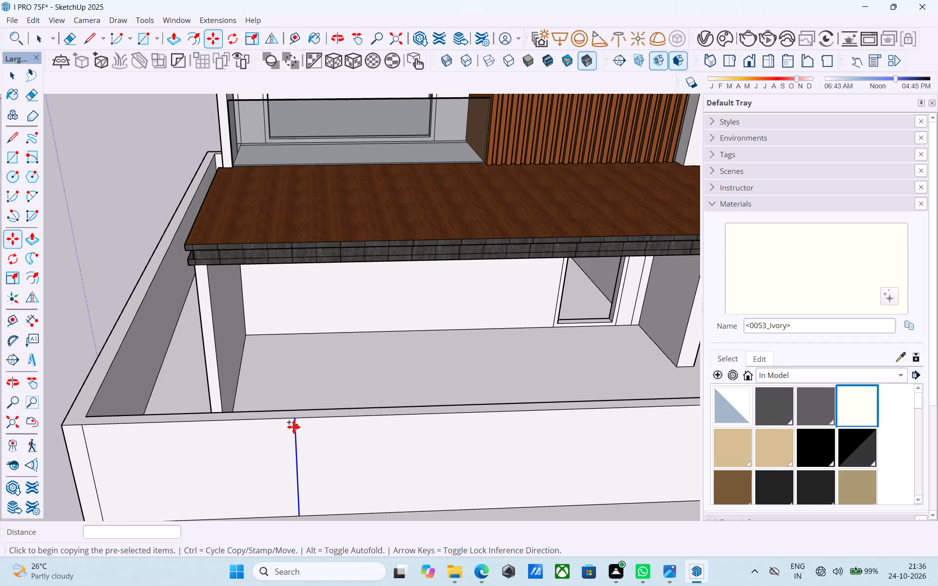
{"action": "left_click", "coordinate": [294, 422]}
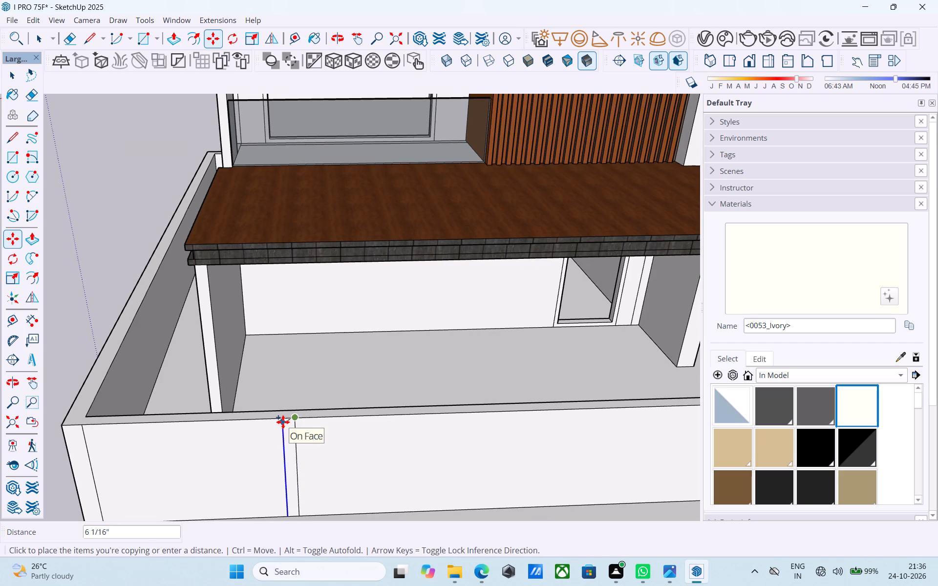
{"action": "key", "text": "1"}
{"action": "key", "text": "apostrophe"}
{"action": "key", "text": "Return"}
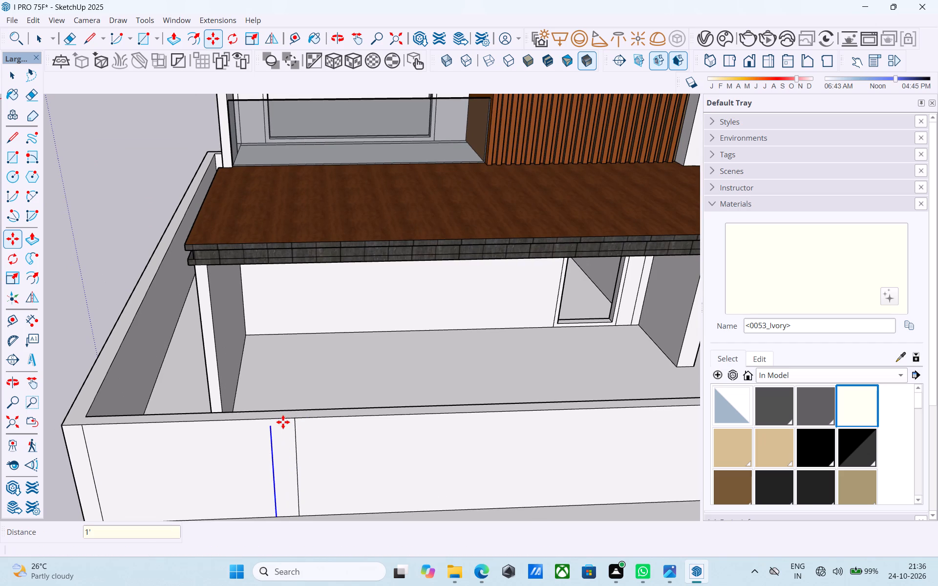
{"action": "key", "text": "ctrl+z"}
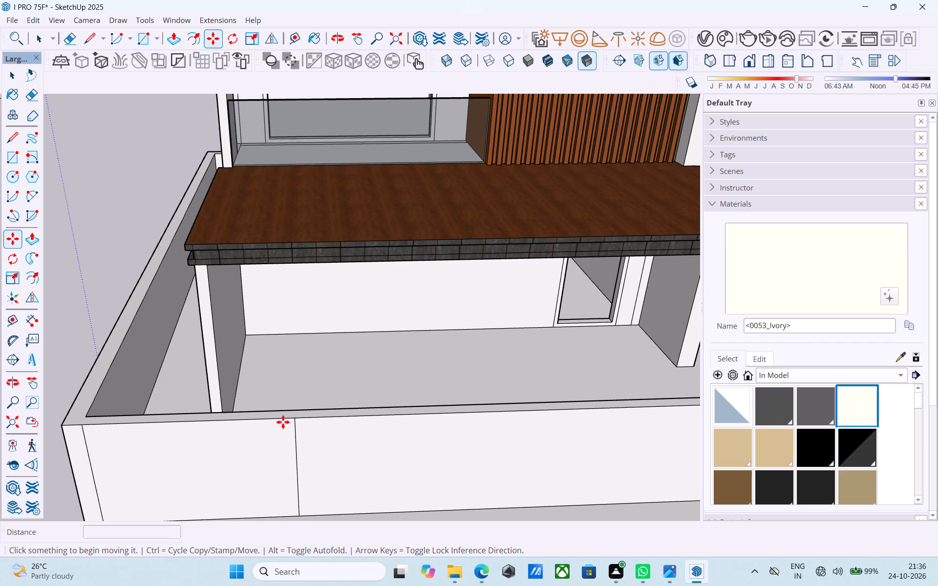
Copy the vertical edge at 8' by 1' toward the porch-side corner, snapping from its top endpoint.
{"action": "key", "text": "space"}
{"action": "left_click", "coordinate": [294, 426]}
{"action": "key", "text": "m"}
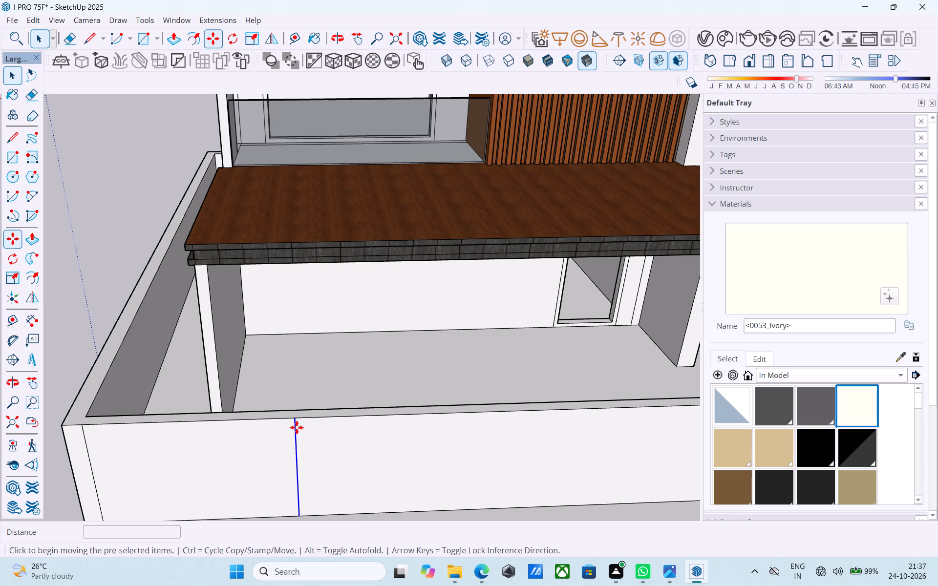
{"action": "scroll", "coordinate": [295, 426], "scroll_direction": "up", "scroll_amount": 1}
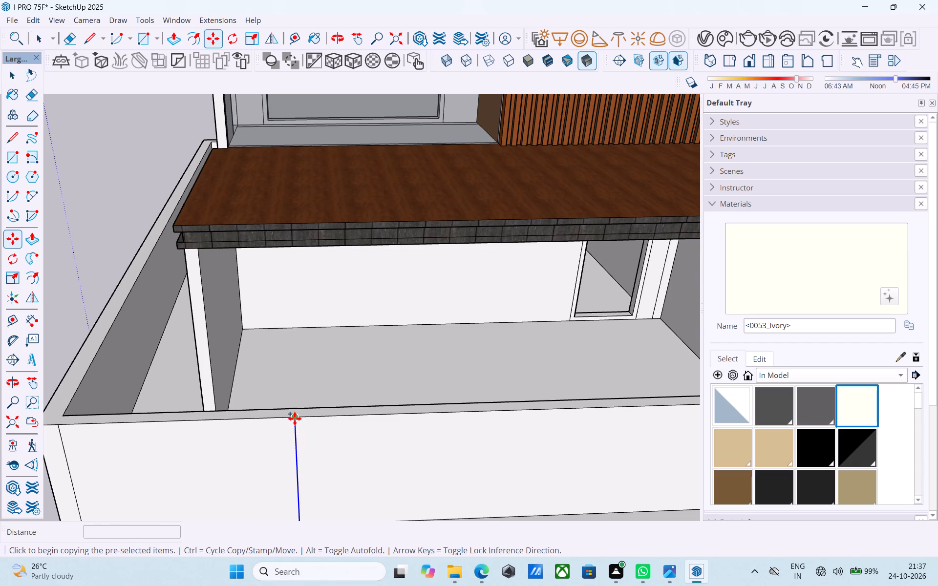
{"action": "left_click", "coordinate": [295, 419]}
{"action": "type", "text": "1'"}
{"action": "key", "text": "Return"}
Copy the strip's vertical edge farther from the porch-side corner 4' along the front wall, away from that corner.
{"action": "scroll", "coordinate": [277, 418], "scroll_direction": "down", "scroll_amount": 4}
{"action": "middle_click_drag", "start_coordinate": [323, 446], "coordinate": [327, 428]}
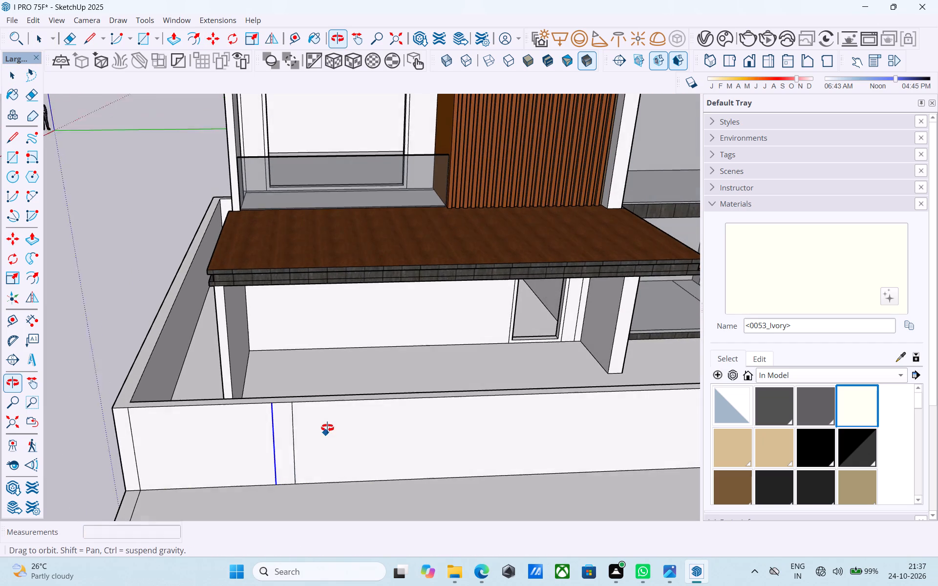
{"action": "middle_click_drag", "start_coordinate": [327, 428], "coordinate": [378, 464]}
{"action": "middle_click_drag", "start_coordinate": [378, 464], "coordinate": [355, 453]}
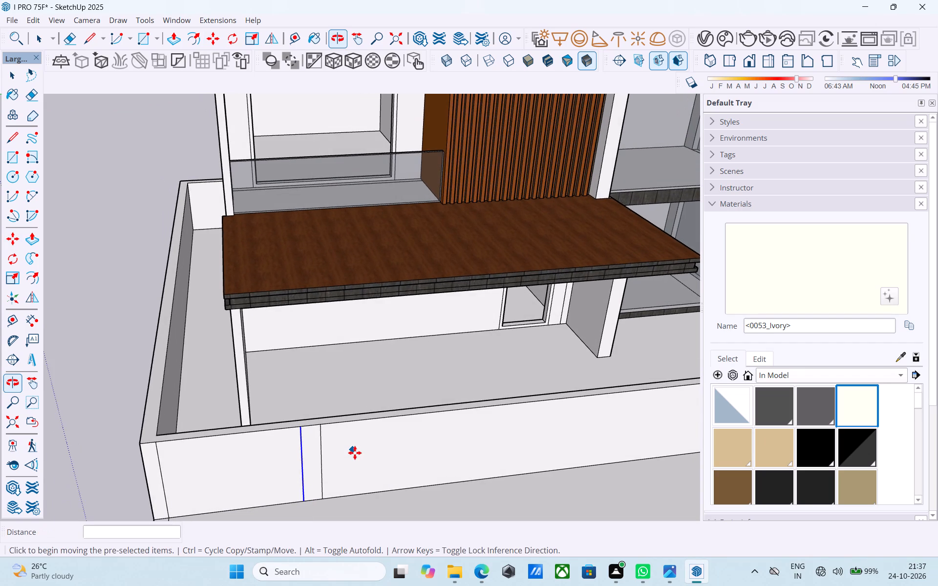
{"action": "key", "text": "space"}
{"action": "left_click", "coordinate": [319, 437]}
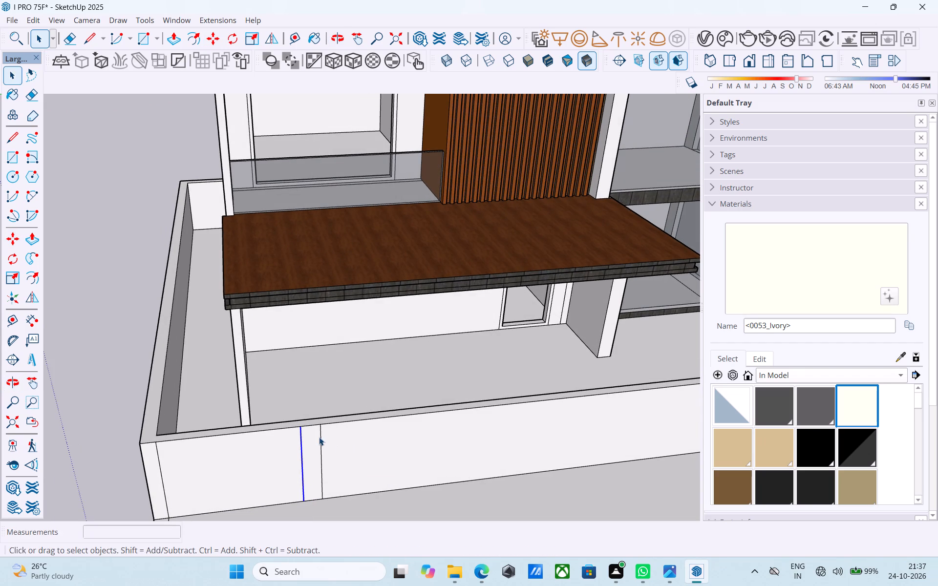
{"action": "left_click", "coordinate": [321, 447]}
{"action": "key", "text": "m"}
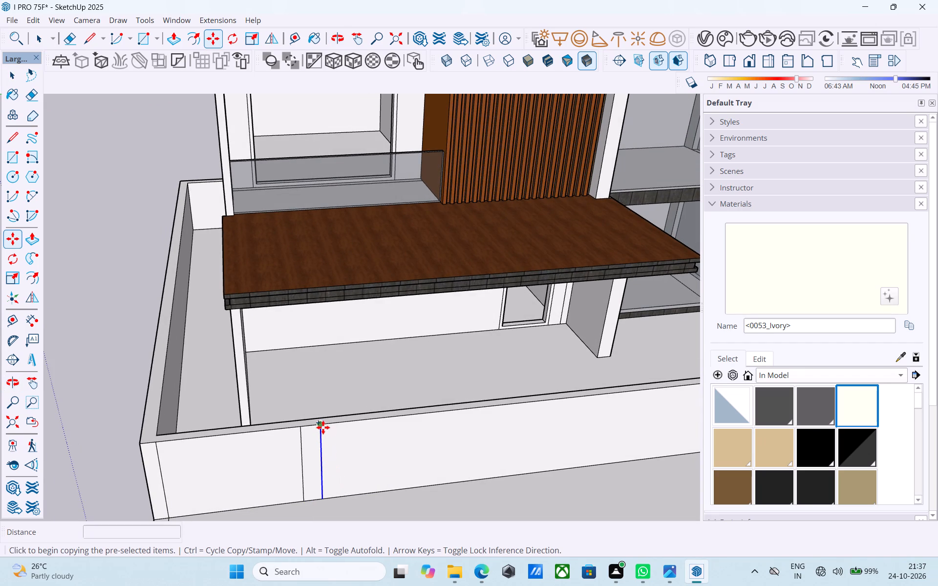
{"action": "left_click", "coordinate": [323, 427]}
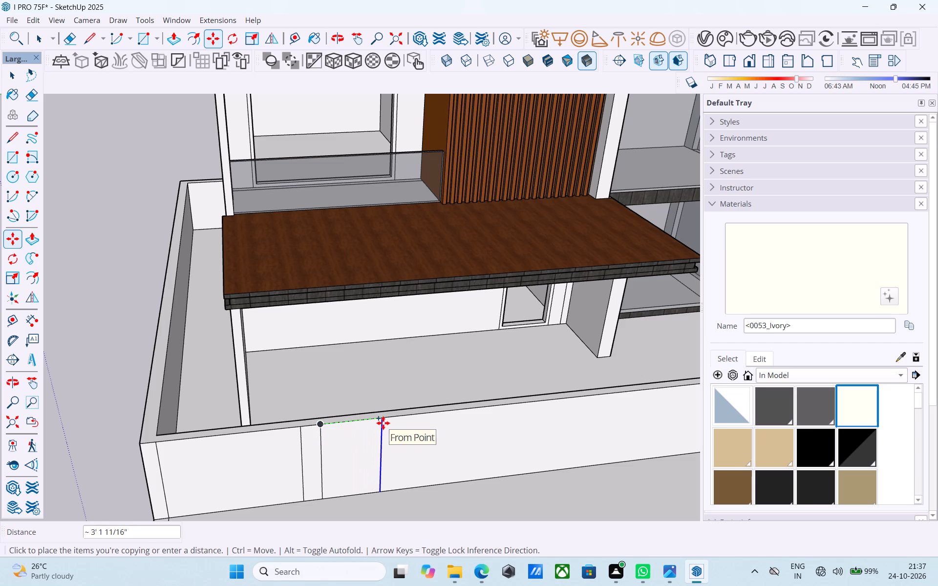
{"action": "type", "text": "4'"}
{"action": "key", "text": "Return"}
Copy the last vertical edge 15' farther along the front boundary wall's outer face, snapping from its top endpoint.
{"action": "scroll", "coordinate": [336, 430], "scroll_direction": "down", "scroll_amount": 4}
{"action": "scroll", "coordinate": [376, 427], "scroll_direction": "up", "scroll_amount": 6}
{"action": "left_click", "coordinate": [370, 411]}
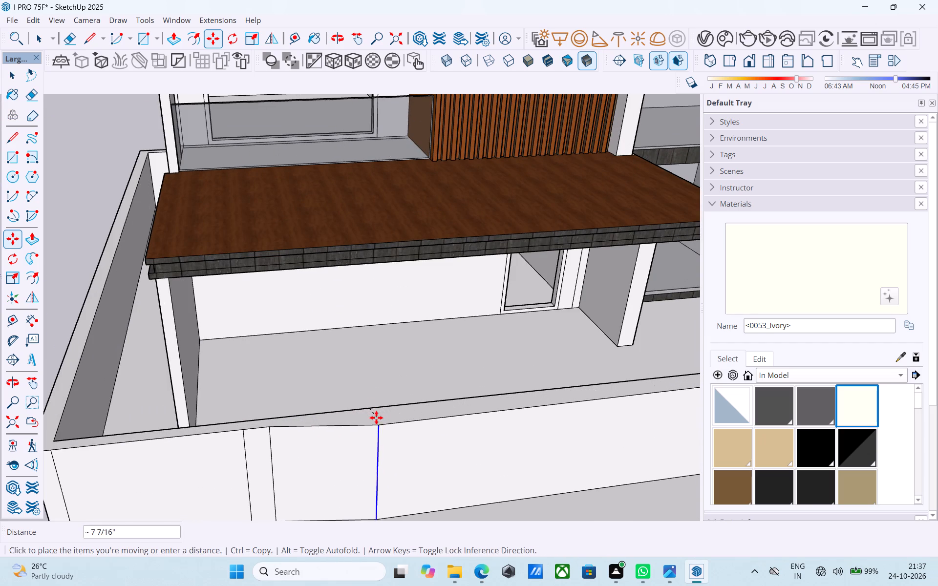
{"action": "key", "text": "space"}
{"action": "key", "text": "m"}
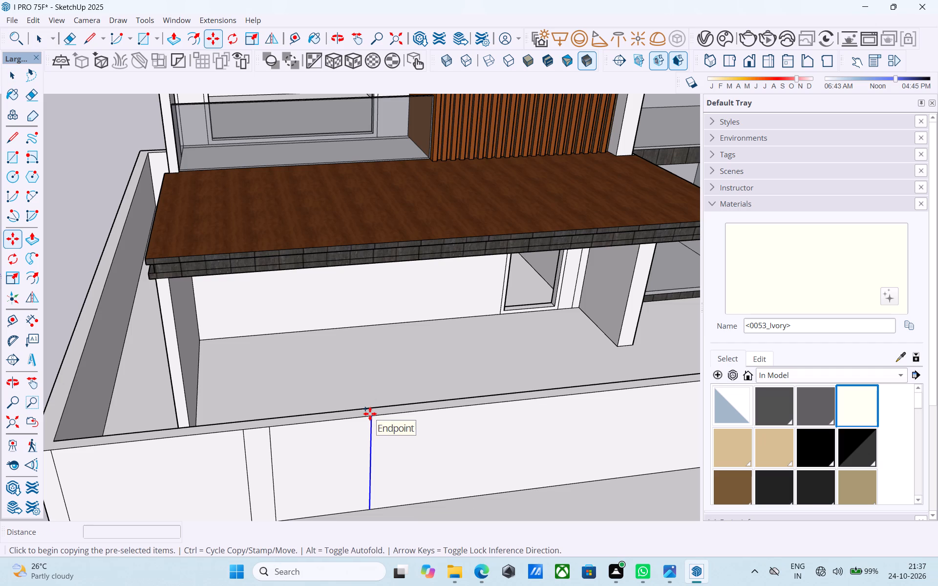
{"action": "left_click", "coordinate": [368, 413]}
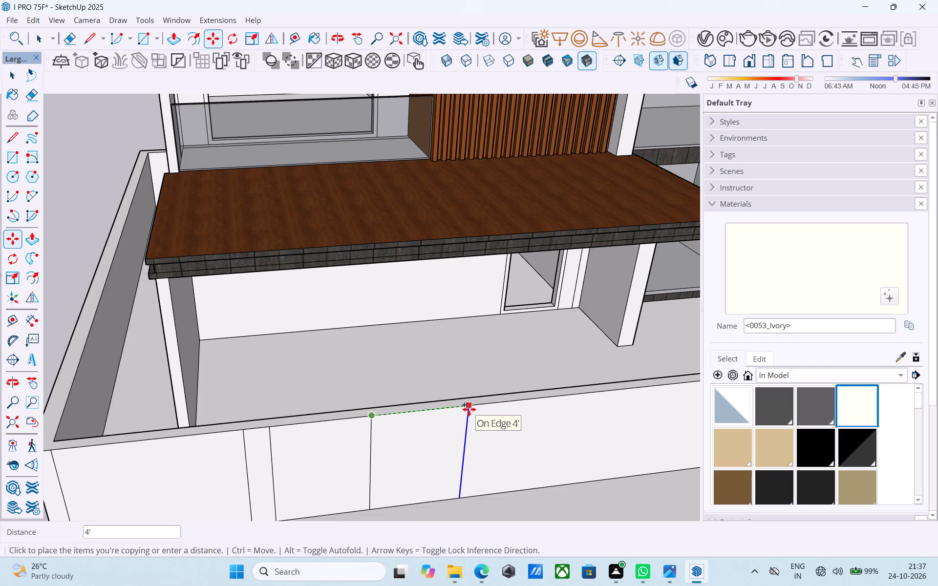
{"action": "type", "text": "15'"}
{"action": "key", "text": "Return"}
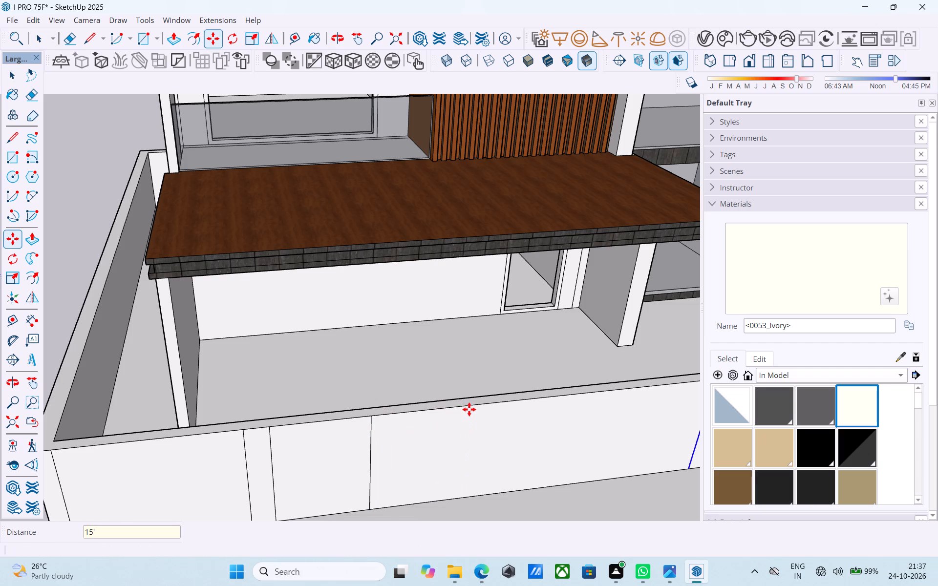
Push the 15' wide face between the last two vertical edges 6" inward through the front wall's thickness.
{"action": "scroll", "coordinate": [392, 410], "scroll_direction": "down", "scroll_amount": 9}
{"action": "middle_click_drag", "start_coordinate": [437, 439], "coordinate": [406, 415]}
{"action": "scroll", "coordinate": [416, 427], "scroll_direction": "up", "scroll_amount": 4}
{"action": "key", "text": "space"}
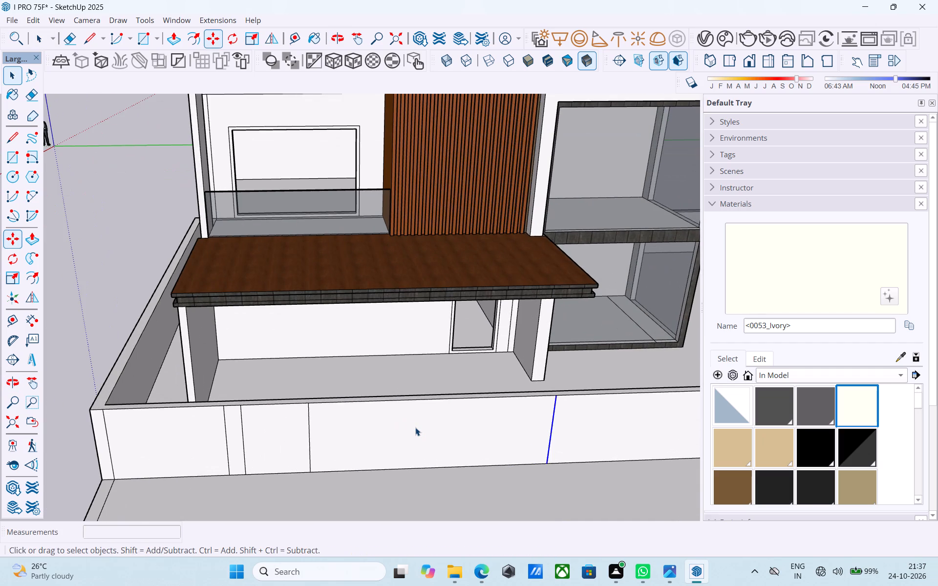
{"action": "left_click", "coordinate": [415, 427]}
{"action": "key", "text": "p"}
{"action": "left_click", "coordinate": [415, 427]}
{"action": "left_click", "coordinate": [418, 419]}
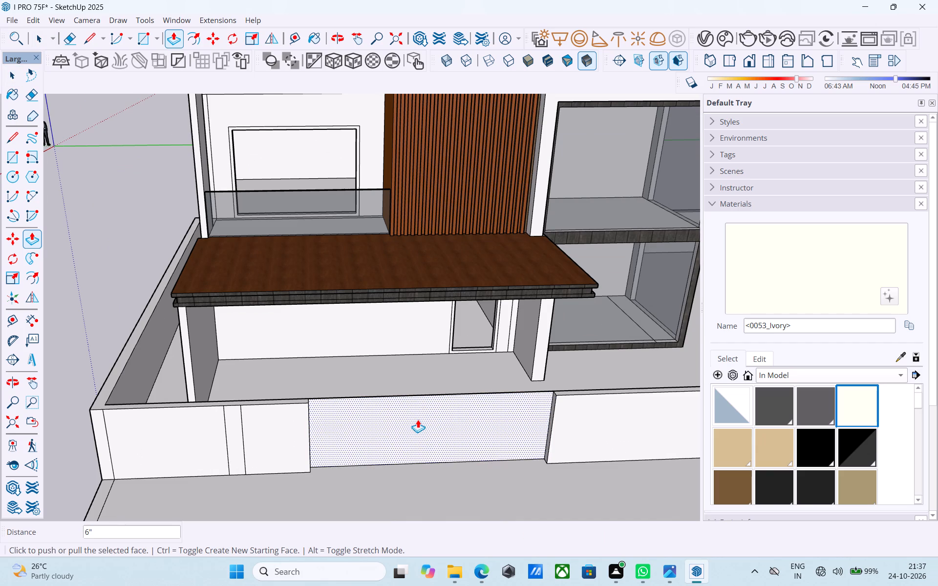
Delete the leftover face spanning the 15' opening in the front boundary wall.
{"action": "key", "text": "space"}
{"action": "middle_click_drag", "start_coordinate": [418, 419], "coordinate": [190, 447]}
{"action": "scroll", "coordinate": [223, 405], "scroll_direction": "up", "scroll_amount": 4}
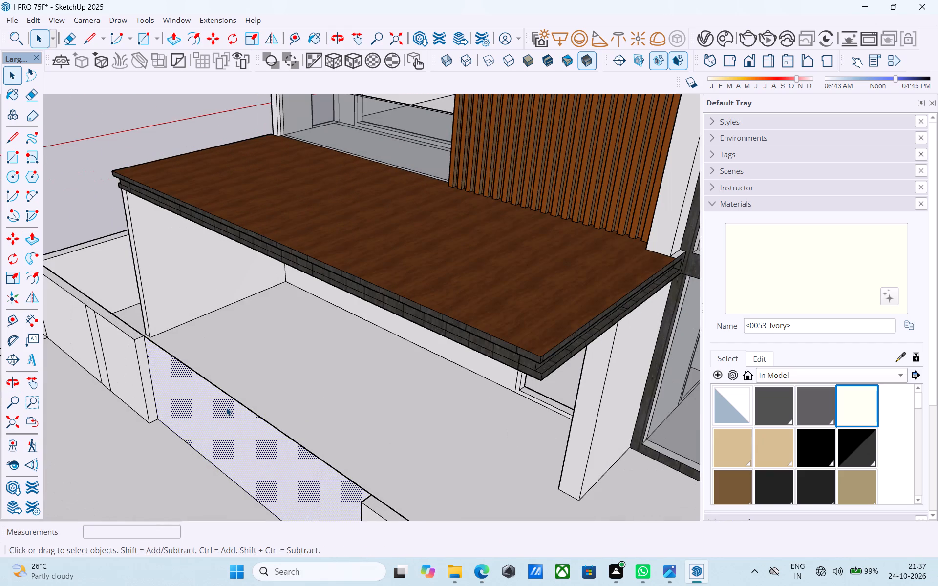
{"action": "left_click", "coordinate": [227, 407]}
{"action": "key", "text": "p"}
{"action": "scroll", "coordinate": [228, 407], "scroll_direction": "up", "scroll_amount": 2}
{"action": "left_click", "coordinate": [228, 407]}
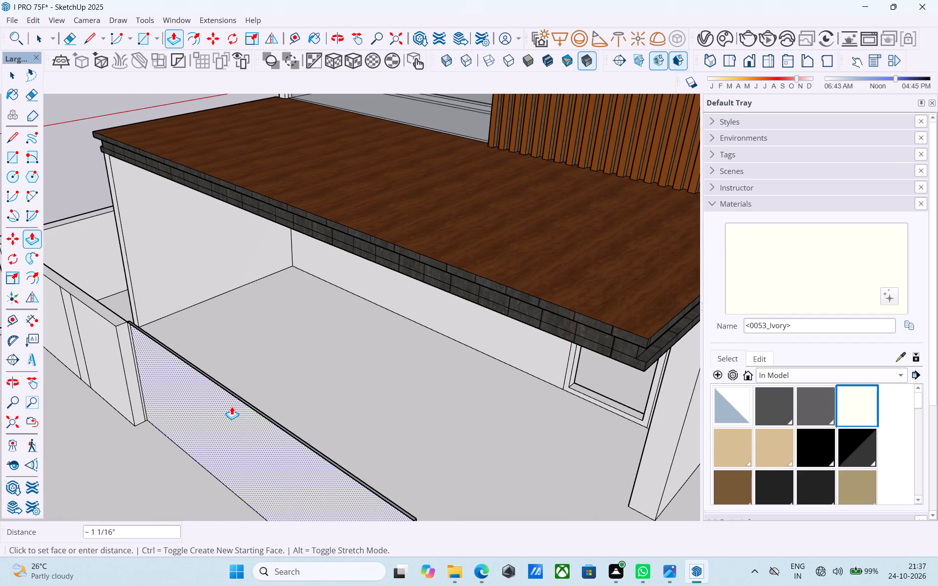
{"action": "scroll", "coordinate": [163, 351], "scroll_direction": "up", "scroll_amount": 3}
{"action": "left_click", "coordinate": [163, 350]}
{"action": "key", "text": "space"}
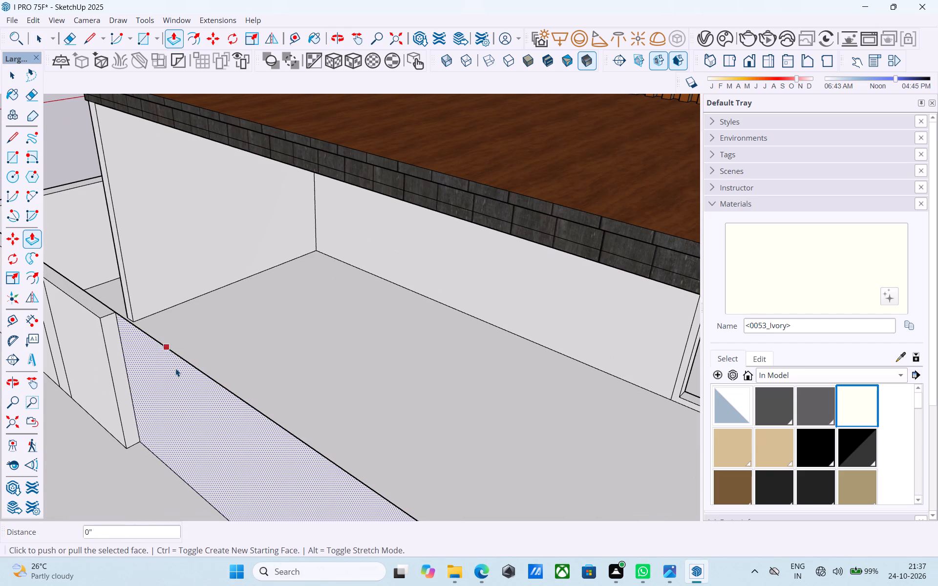
{"action": "left_click", "coordinate": [185, 381]}
{"action": "key", "text": "Delete"}
Erase the stray edge bridging the top of the 15' opening between the two wall ends.
{"action": "middle_click_drag", "start_coordinate": [185, 382], "coordinate": [228, 369]}
{"action": "scroll", "coordinate": [233, 370], "scroll_direction": "down", "scroll_amount": 7}
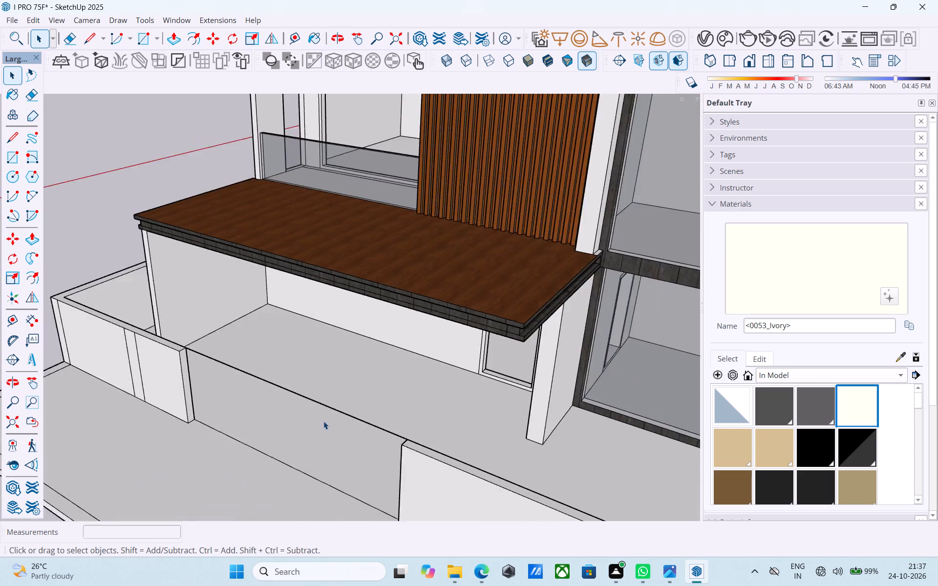
{"action": "middle_click_drag", "start_coordinate": [323, 421], "coordinate": [706, 408]}
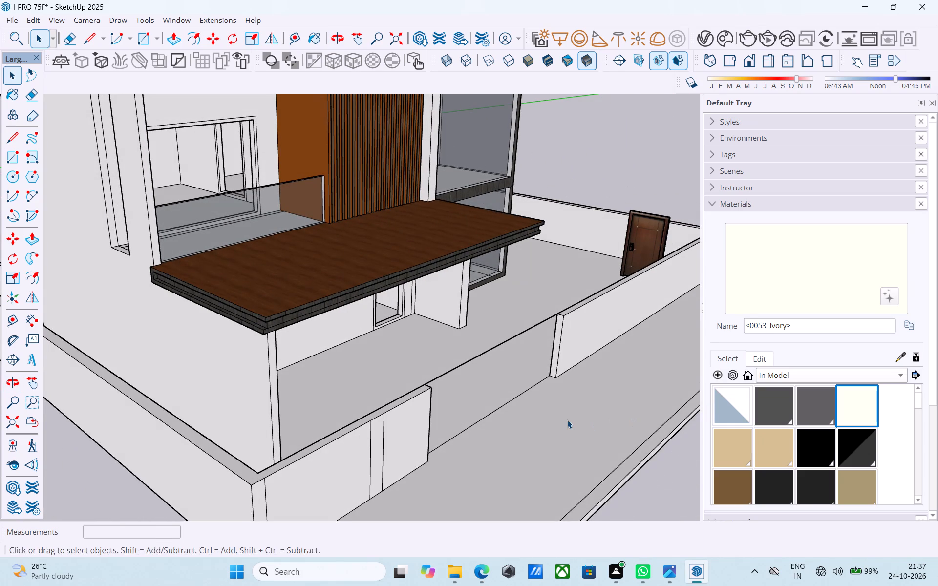
{"action": "middle_click_drag", "start_coordinate": [567, 420], "coordinate": [528, 414]}
{"action": "scroll", "coordinate": [528, 414], "scroll_direction": "down", "scroll_amount": 1}
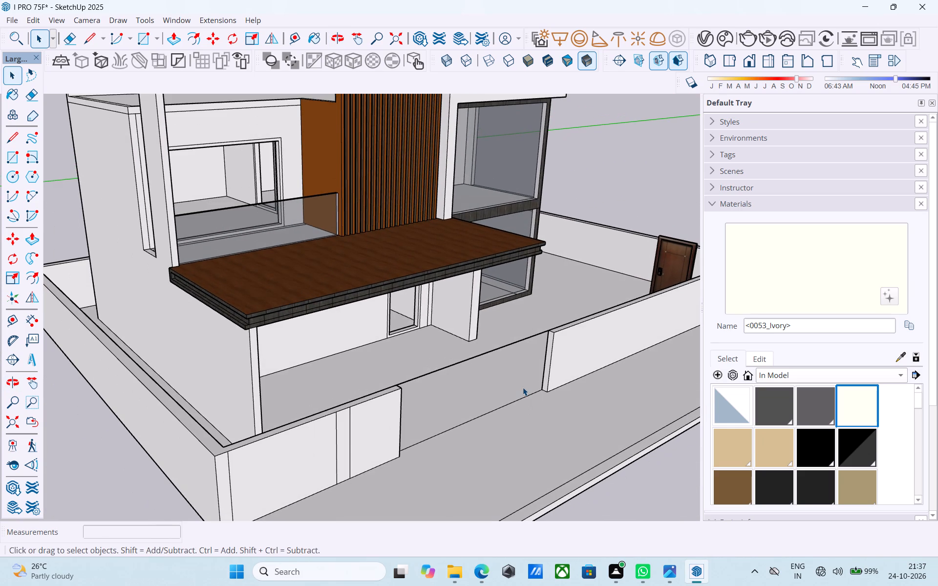
{"action": "scroll", "coordinate": [523, 387], "scroll_direction": "down", "scroll_amount": 4}
{"action": "middle_click_drag", "start_coordinate": [522, 387], "coordinate": [521, 398]}
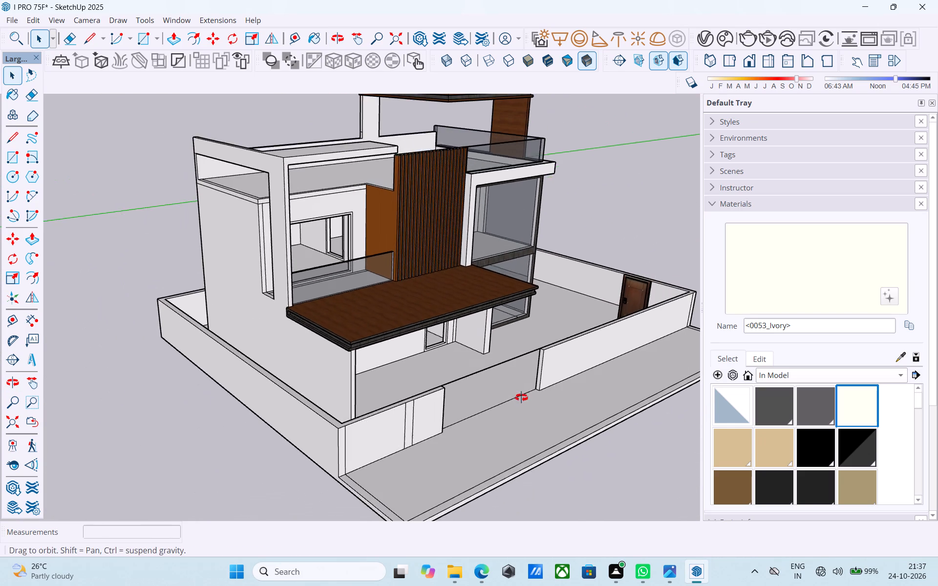
{"action": "middle_click_drag", "start_coordinate": [521, 398], "coordinate": [525, 454]}
{"action": "key", "text": "e"}
{"action": "scroll", "coordinate": [495, 407], "scroll_direction": "up", "scroll_amount": 5}
{"action": "left_click_drag", "start_coordinate": [484, 388], "coordinate": [480, 387]}
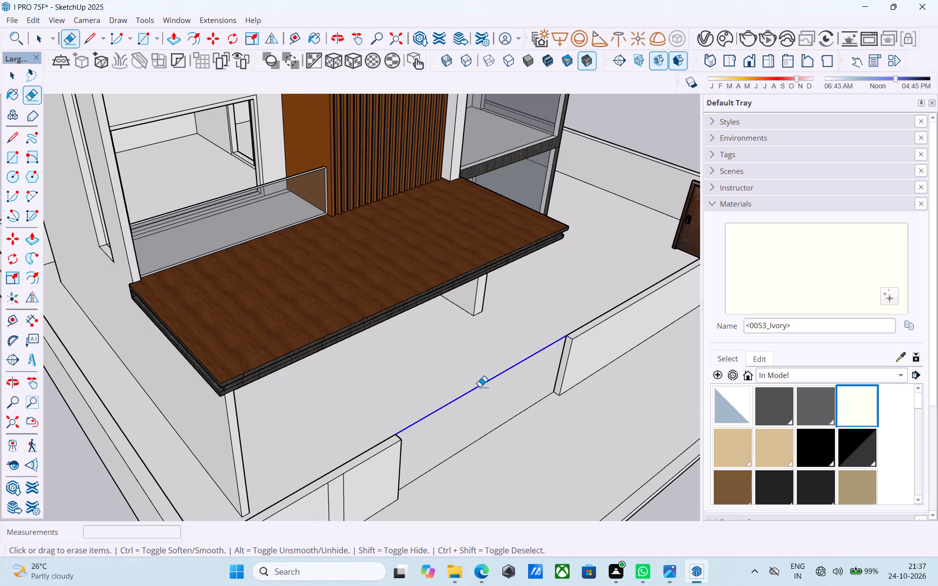
{"action": "left_click_drag", "start_coordinate": [480, 387], "coordinate": [479, 386]}
{"action": "key", "text": "space"}
{"action": "key", "text": "space"}
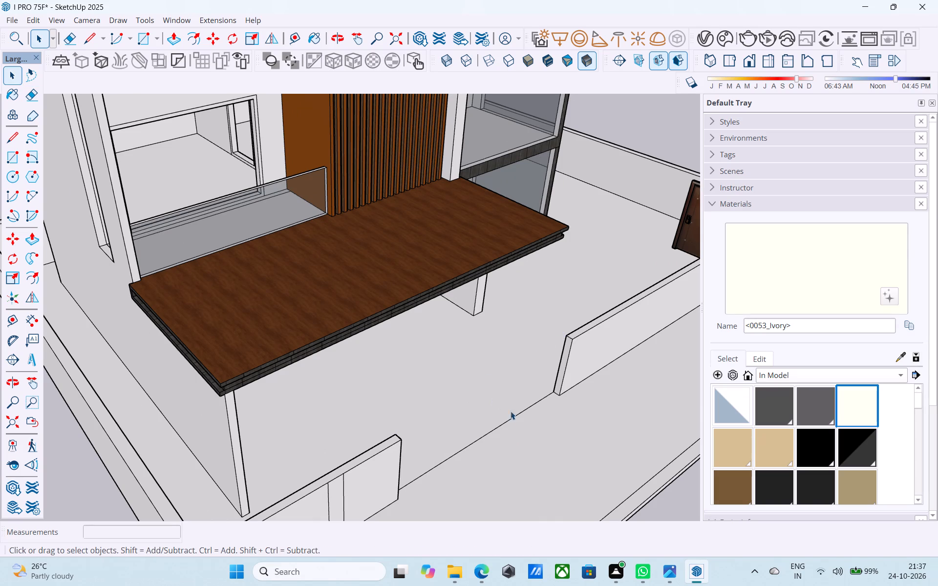
Draw two 6" lines across the front wall's top, continuing both vertical edges of the 1' strip to the inner edge.
{"action": "scroll", "coordinate": [515, 416], "scroll_direction": "down", "scroll_amount": 4}
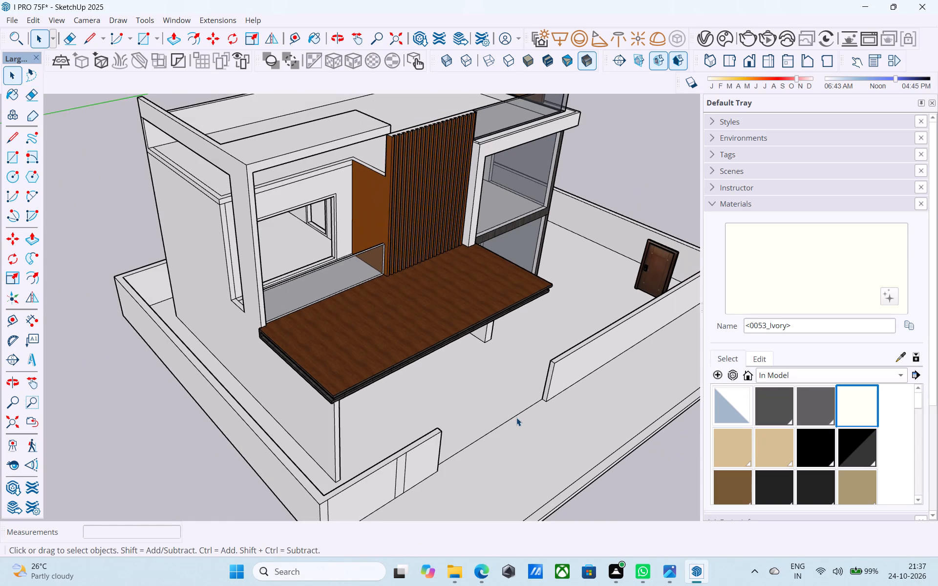
{"action": "middle_click_drag", "start_coordinate": [516, 428], "coordinate": [498, 396]}
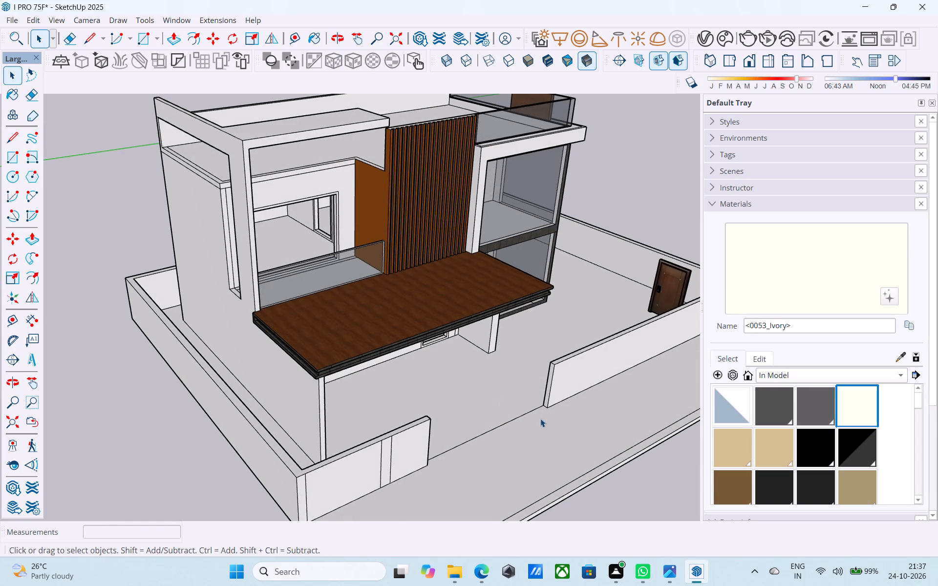
{"action": "scroll", "coordinate": [542, 420], "scroll_direction": "down", "scroll_amount": 3}
{"action": "middle_click_drag", "start_coordinate": [540, 420], "coordinate": [389, 374]}
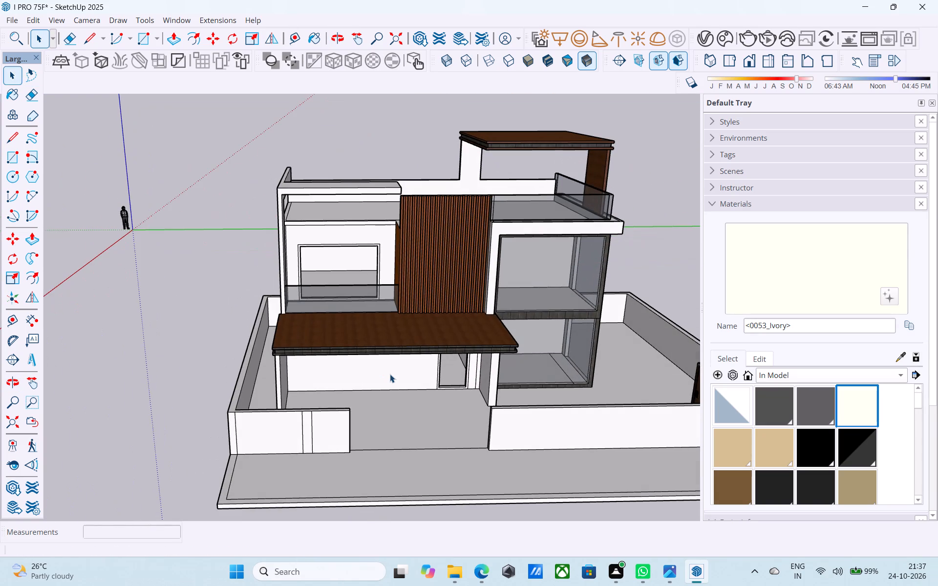
{"action": "scroll", "coordinate": [333, 422], "scroll_direction": "up", "scroll_amount": 4}
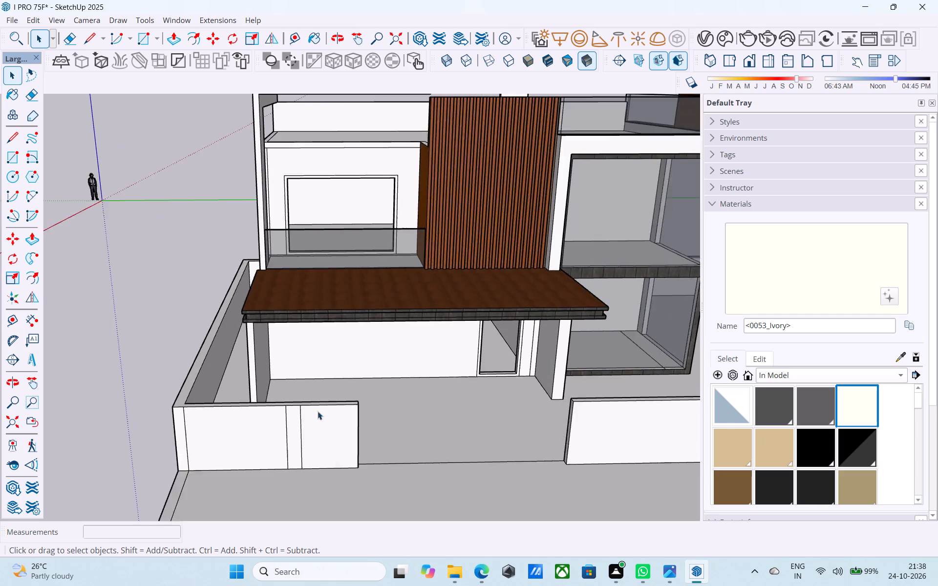
{"action": "scroll", "coordinate": [318, 411], "scroll_direction": "up", "scroll_amount": 3}
{"action": "middle_click_drag", "start_coordinate": [303, 406], "coordinate": [306, 467]}
{"action": "key", "text": "l"}
{"action": "scroll", "coordinate": [274, 460], "scroll_direction": "up", "scroll_amount": 7}
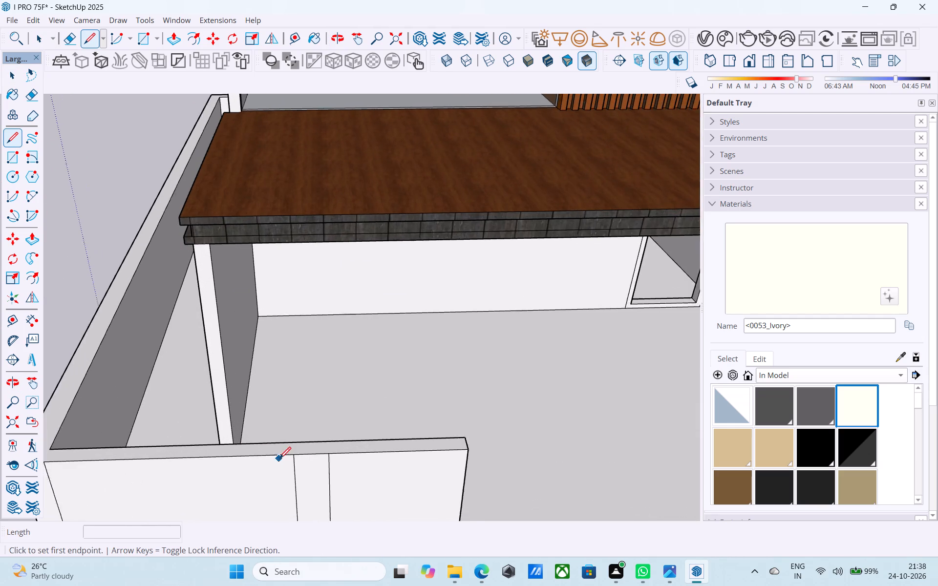
{"action": "left_click", "coordinate": [294, 453]}
{"action": "left_click", "coordinate": [294, 439]}
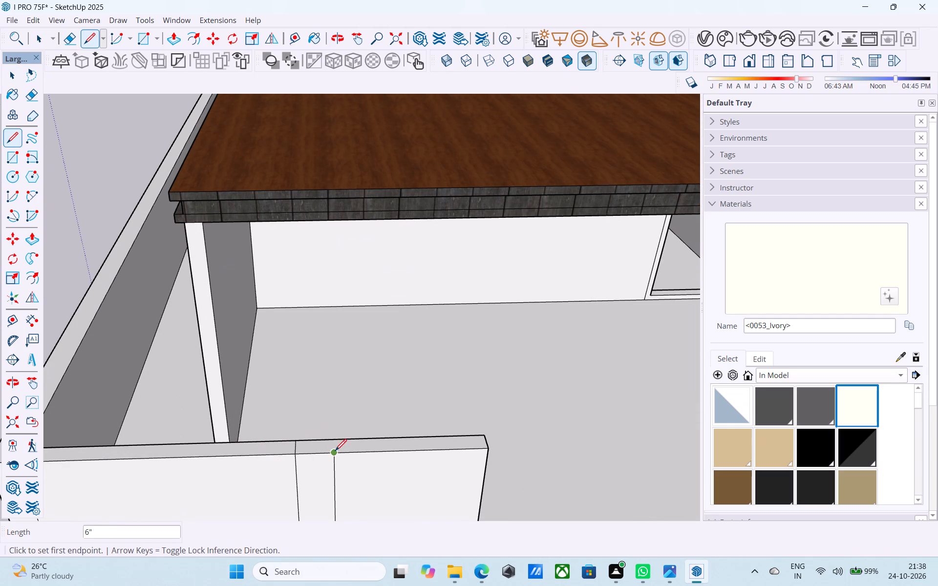
{"action": "left_click", "coordinate": [335, 452]}
{"action": "left_click", "coordinate": [337, 439]}
{"action": "key", "text": "space"}
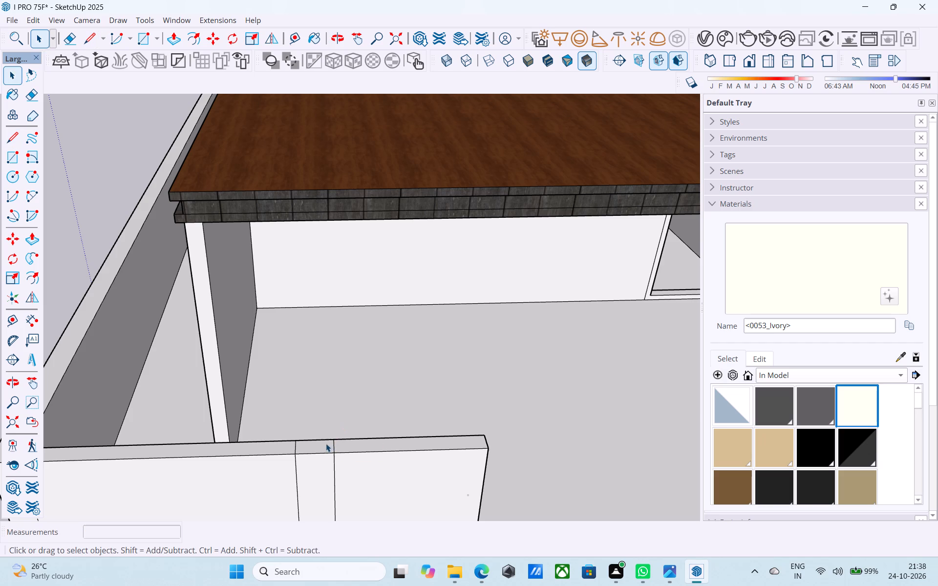
Pull the 1' strip's top face up 2', and a further 1', to form a pillar on the wall.
{"action": "left_click", "coordinate": [326, 443]}
{"action": "key", "text": "p"}
{"action": "left_click", "coordinate": [326, 443]}
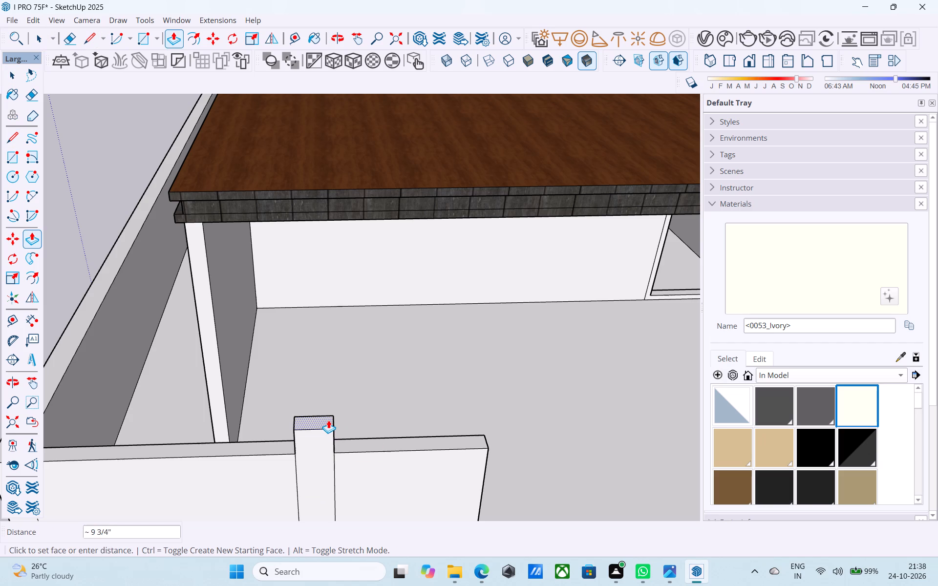
{"action": "type", "text": "2'"}
{"action": "key", "text": "Return"}
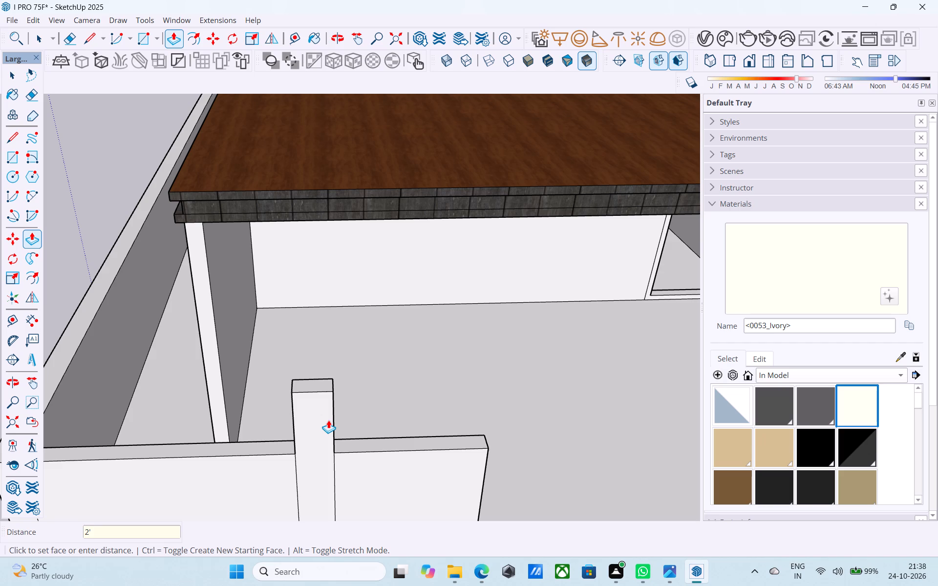
{"action": "left_click", "coordinate": [315, 383]}
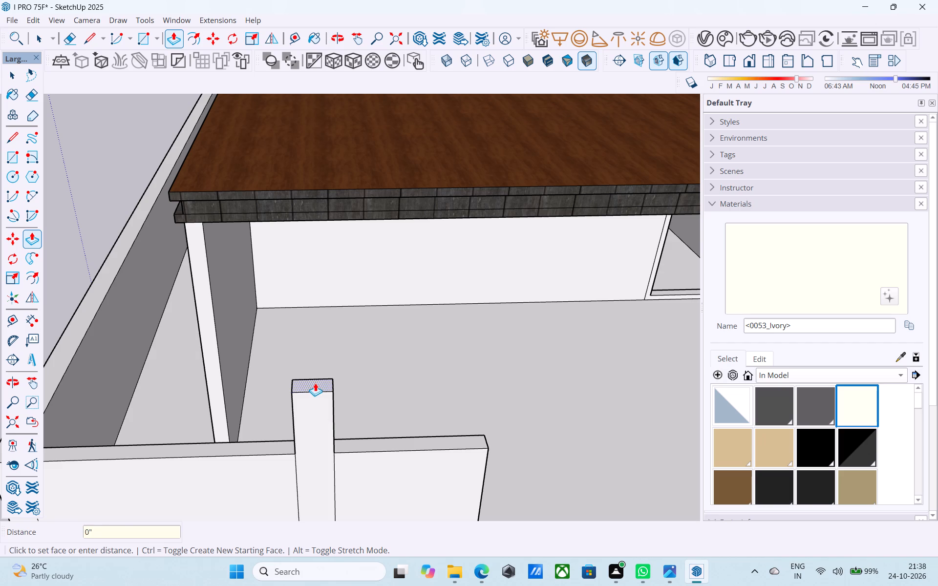
{"action": "type", "text": "1'"}
{"action": "key", "text": "Return"}
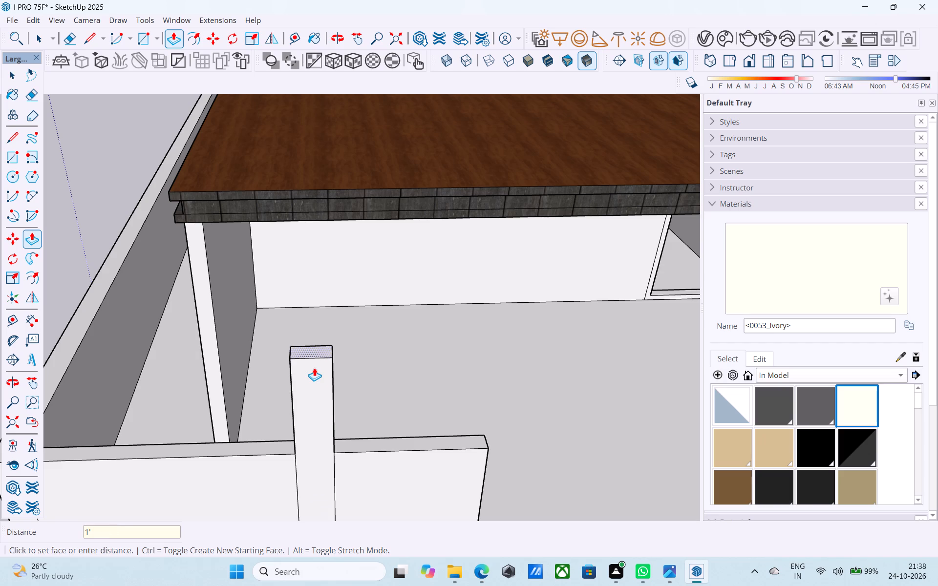
Save the model.
{"action": "scroll", "coordinate": [397, 456], "scroll_direction": "down", "scroll_amount": 3}
{"action": "middle_click_drag", "start_coordinate": [394, 457], "coordinate": [316, 403]}
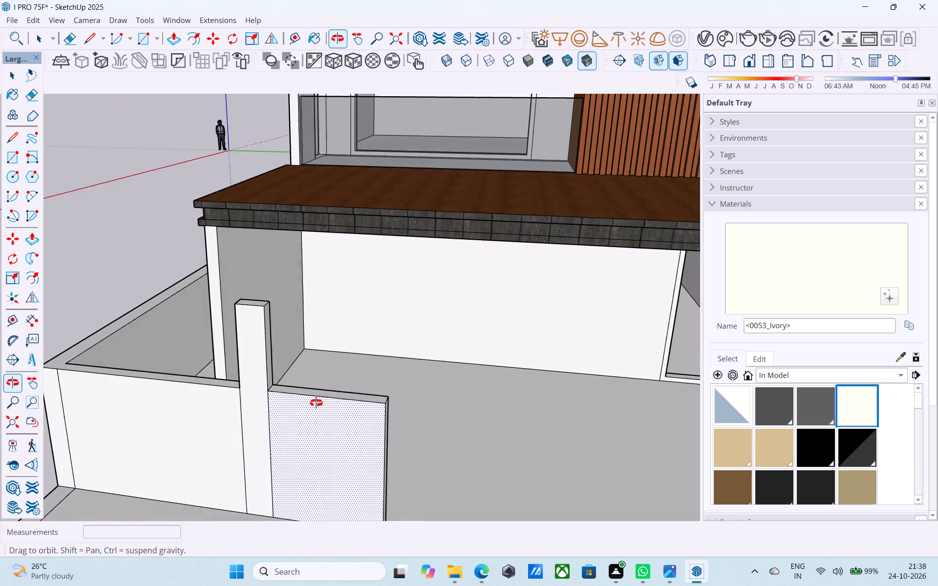
{"action": "middle_click_drag", "start_coordinate": [316, 403], "coordinate": [310, 407]}
{"action": "key", "text": "space"}
{"action": "scroll", "coordinate": [241, 295], "scroll_direction": "up", "scroll_amount": 3}
{"action": "middle_click_drag", "start_coordinate": [284, 328], "coordinate": [310, 355]}
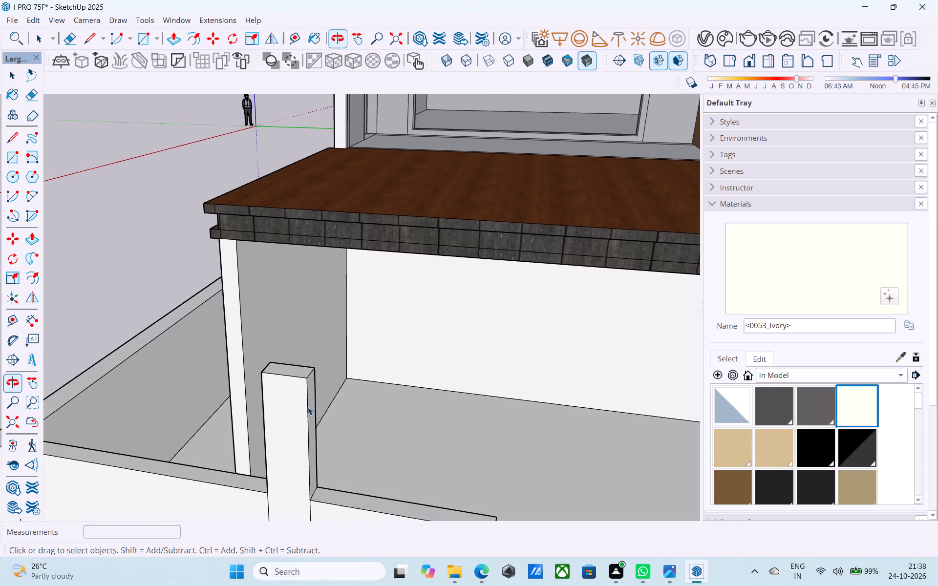
{"action": "scroll", "coordinate": [308, 407], "scroll_direction": "up", "scroll_amount": 3}
{"action": "key", "text": "ctrl+s"}
{"action": "left_click", "coordinate": [393, 371]}
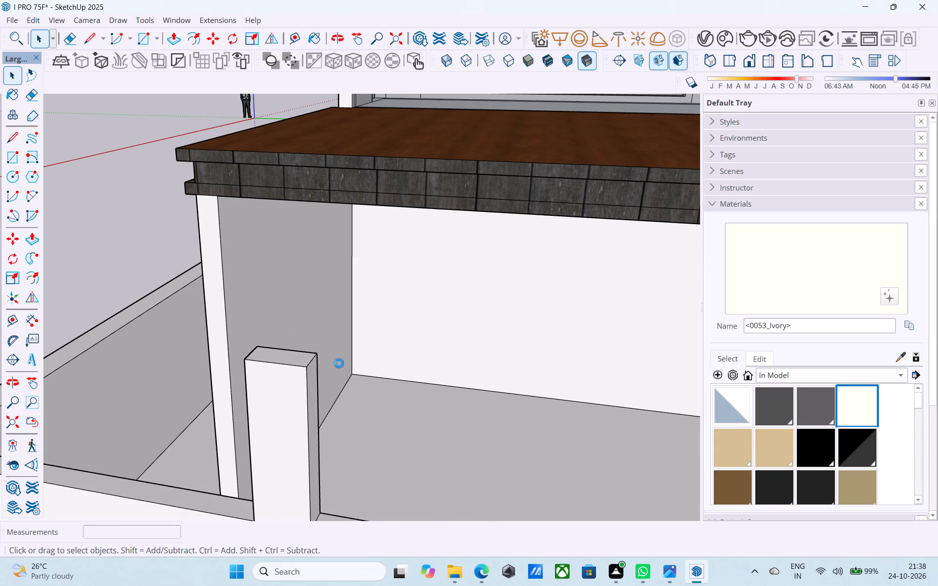
Copy the pillar's short top edge on the side facing the opening 1' down, and change the copy distance to 9".
{"action": "key", "text": "space"}
{"action": "left_click", "coordinate": [311, 361]}
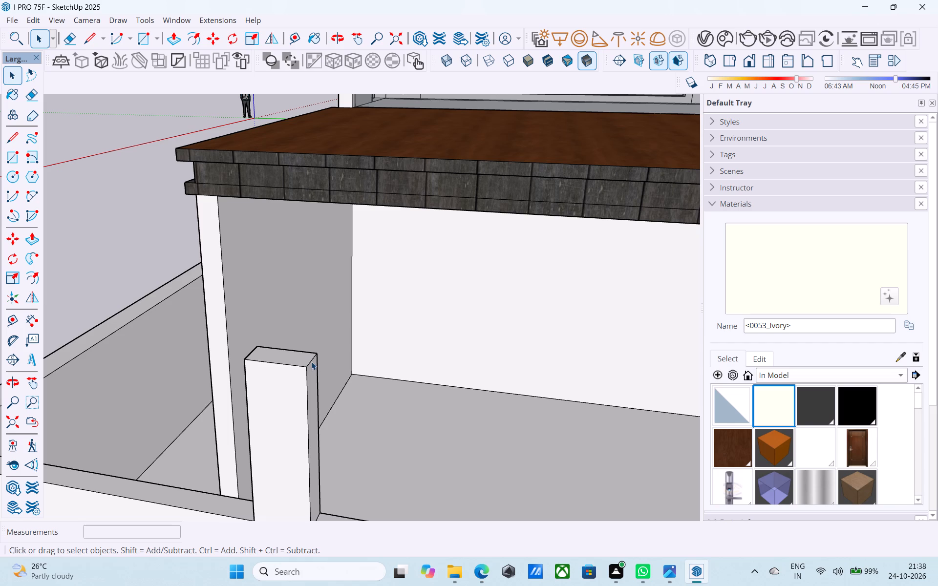
{"action": "key", "text": "m"}
{"action": "scroll", "coordinate": [309, 368], "scroll_direction": "up", "scroll_amount": 4}
{"action": "middle_click_drag", "start_coordinate": [307, 369], "coordinate": [267, 368]}
{"action": "left_click", "coordinate": [262, 364]}
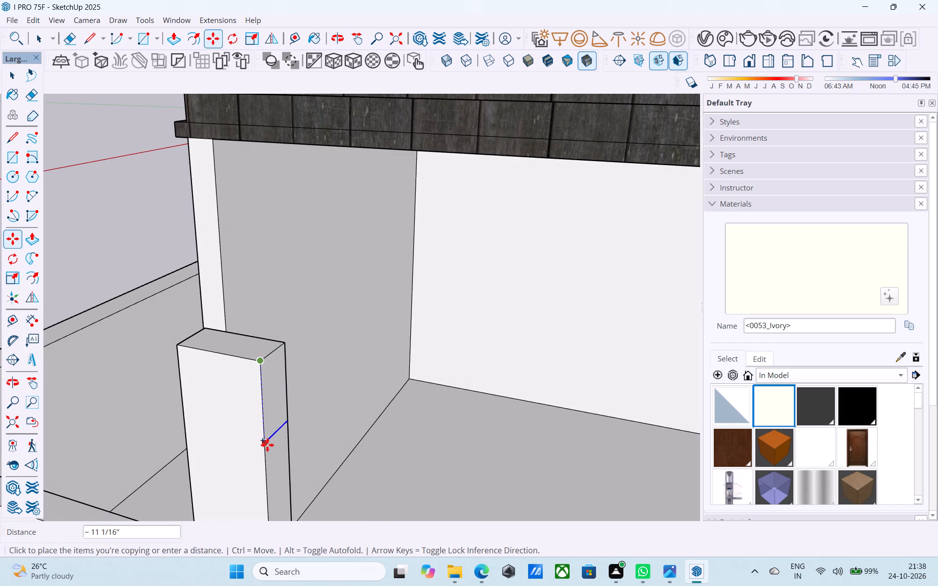
{"action": "type", "text": "1'"}
{"action": "key", "text": "Return"}
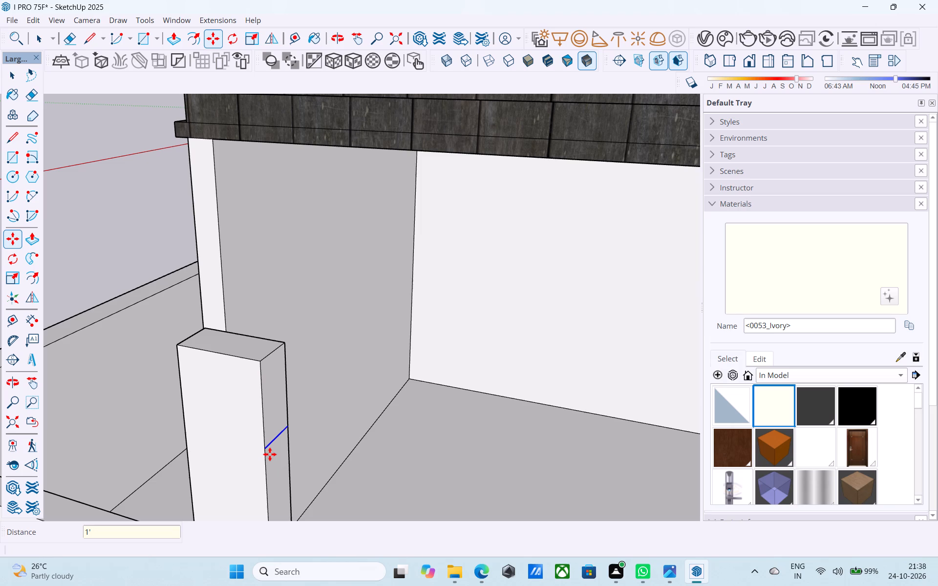
{"action": "type", "text": "9\""}
{"action": "key", "text": "Return"}
{"action": "key", "text": "space"}
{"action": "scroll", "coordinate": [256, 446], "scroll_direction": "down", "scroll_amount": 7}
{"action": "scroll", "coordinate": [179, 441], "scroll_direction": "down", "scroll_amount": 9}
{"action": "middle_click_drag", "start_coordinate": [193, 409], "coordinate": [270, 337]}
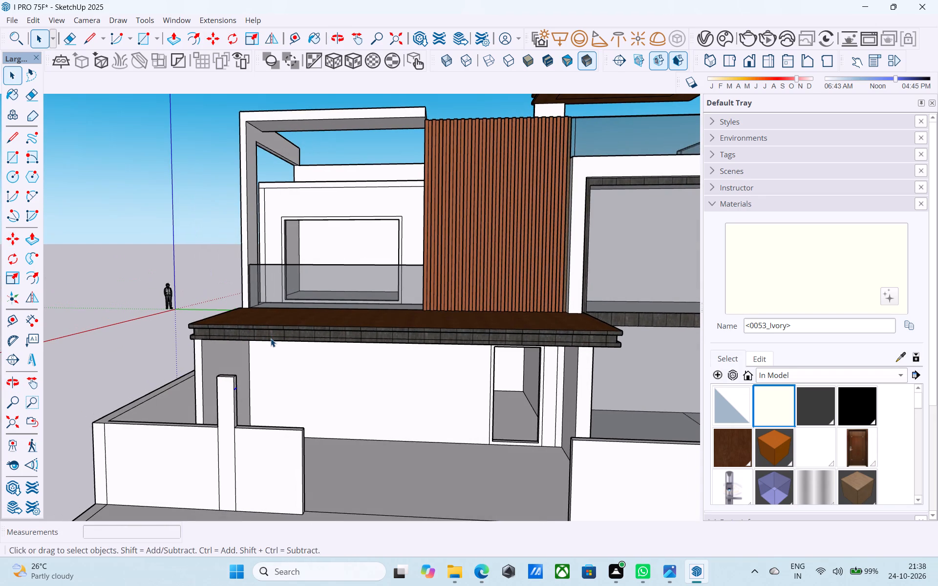
Place a guide parallel to the base of the house's side wall on the glazed end, trying offsets of 3' and 4', finally 6'.
{"action": "scroll", "coordinate": [271, 339], "scroll_direction": "down", "scroll_amount": 3}
{"action": "middle_click_drag", "start_coordinate": [327, 386], "coordinate": [305, 341]}
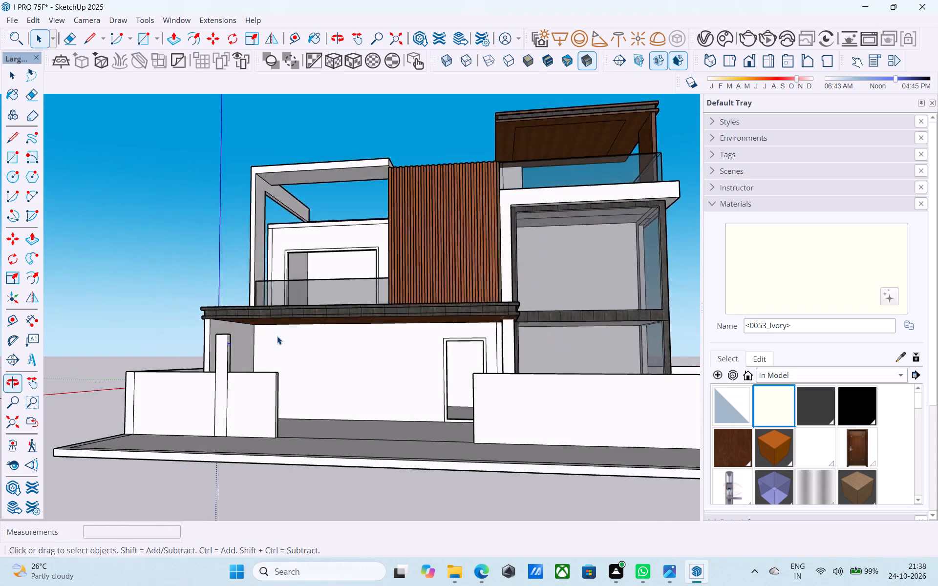
{"action": "scroll", "coordinate": [277, 336], "scroll_direction": "down", "scroll_amount": 5}
{"action": "middle_click_drag", "start_coordinate": [510, 410], "coordinate": [474, 530]}
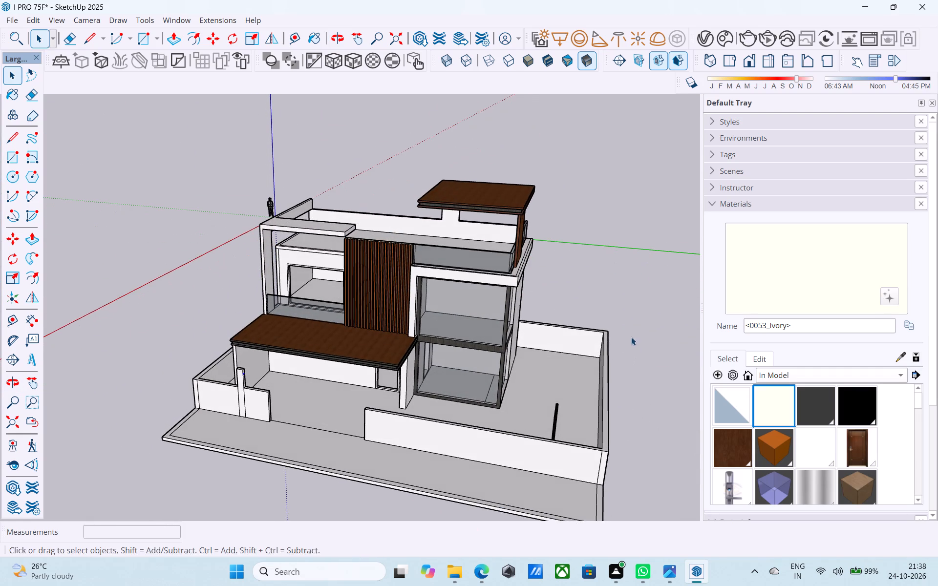
{"action": "middle_click_drag", "start_coordinate": [618, 334], "coordinate": [537, 381]}
{"action": "scroll", "coordinate": [537, 381], "scroll_direction": "up", "scroll_amount": 4}
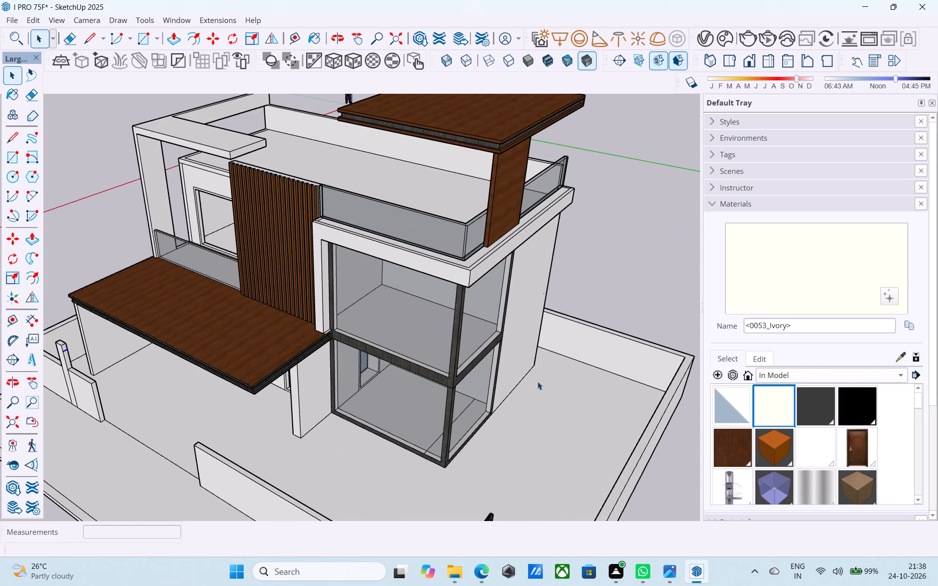
{"action": "key", "text": "t"}
{"action": "left_click", "coordinate": [527, 373]}
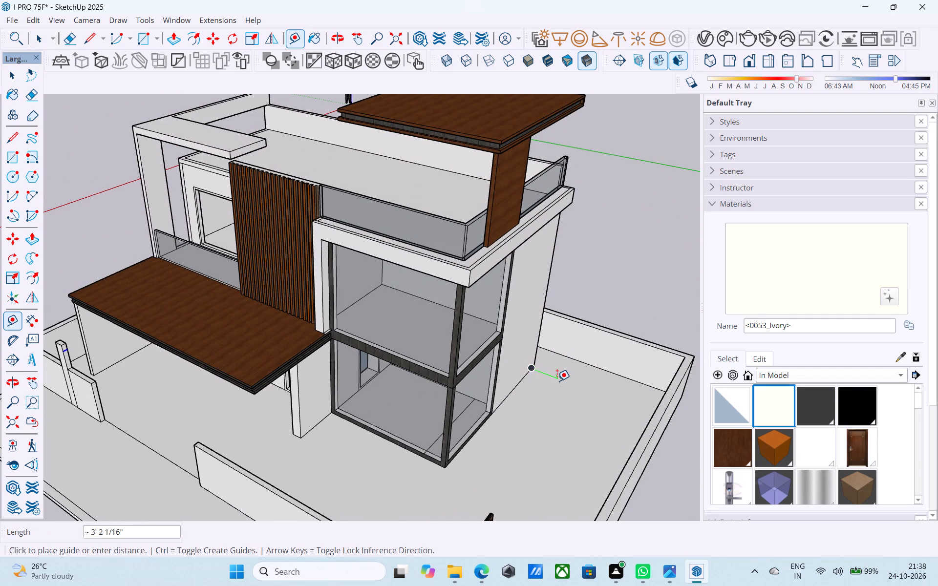
{"action": "key", "text": "space"}
{"action": "key", "text": "t"}
{"action": "left_click", "coordinate": [517, 384]}
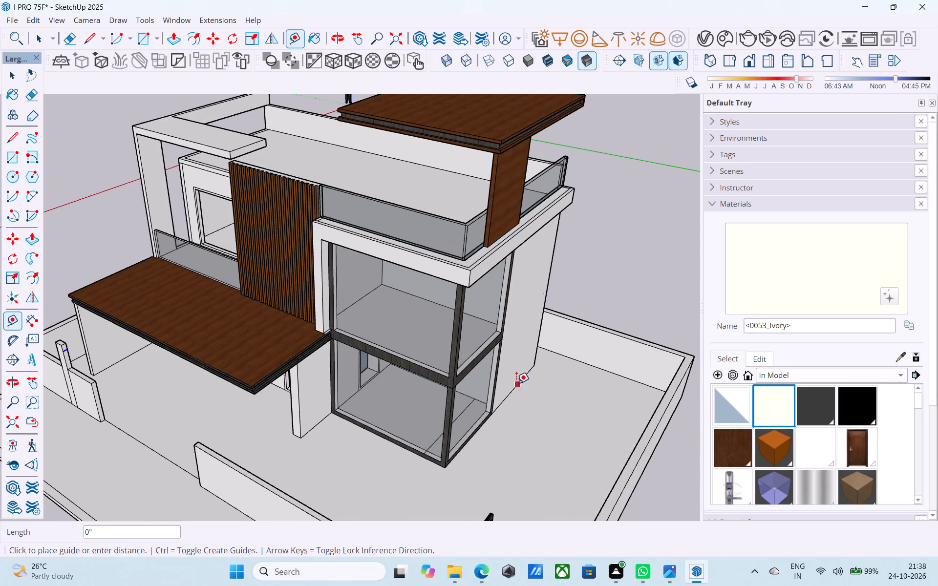
{"action": "type", "text": "3'"}
{"action": "key", "text": "Return"}
{"action": "type", "text": "4'"}
{"action": "key", "text": "Return"}
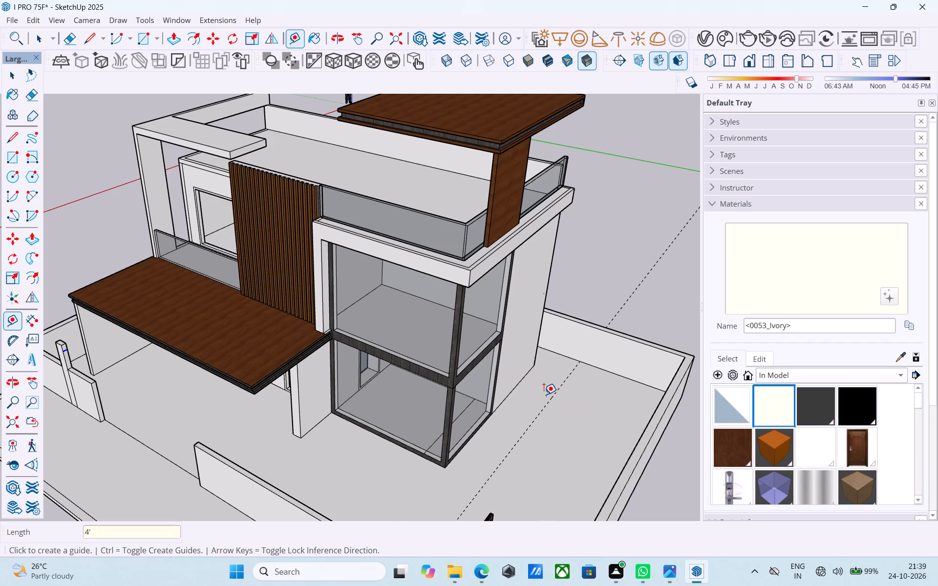
{"action": "type", "text": "6'"}
{"action": "key", "text": "Return"}
{"action": "key", "text": "space"}
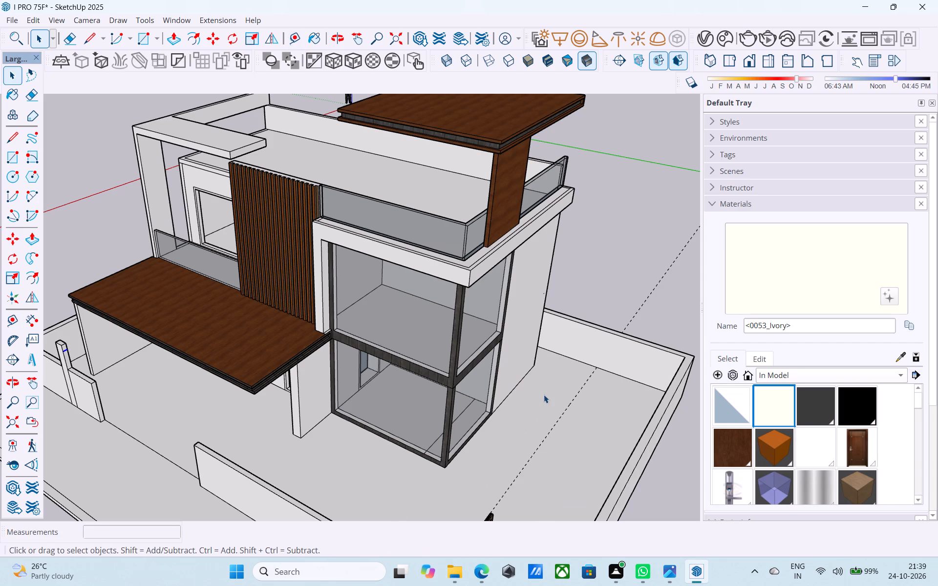
Draw a 5' line up the rear boundary wall's inner face from the guide, and continue it across the wall's top.
{"action": "key", "text": "l"}
{"action": "scroll", "coordinate": [599, 355], "scroll_direction": "up", "scroll_amount": 5}
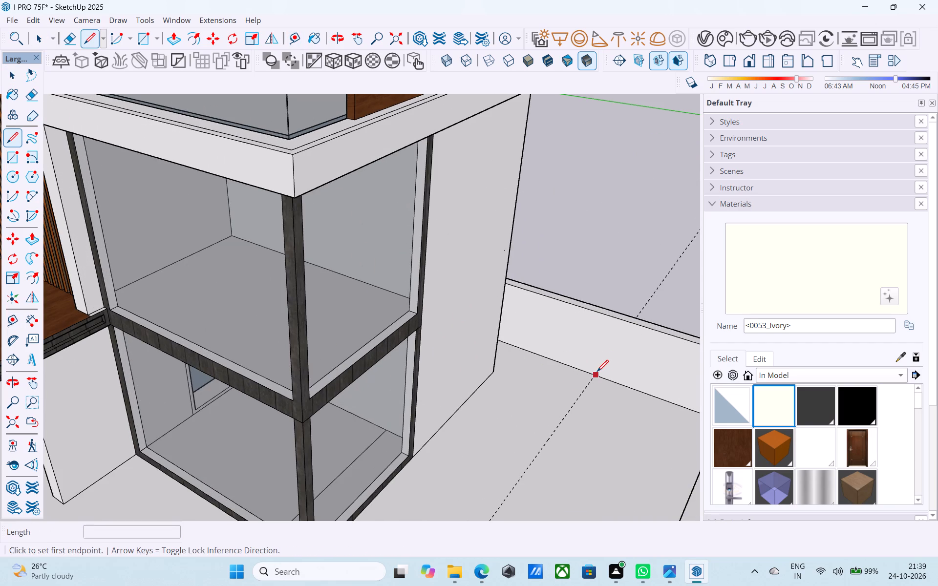
{"action": "scroll", "coordinate": [596, 374], "scroll_direction": "up", "scroll_amount": 8}
{"action": "left_click", "coordinate": [596, 375]}
{"action": "scroll", "coordinate": [596, 375], "scroll_direction": "down", "scroll_amount": 3}
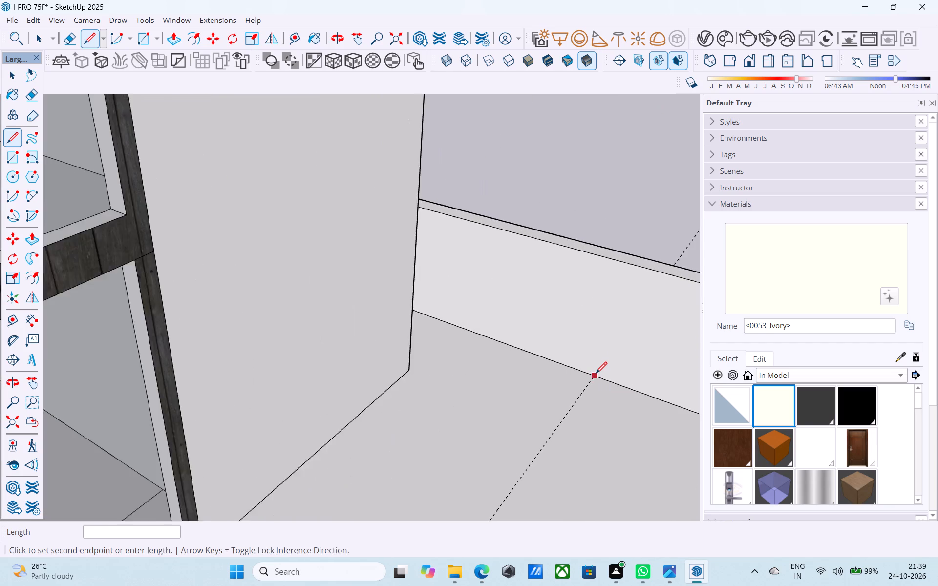
{"action": "left_click", "coordinate": [618, 275]}
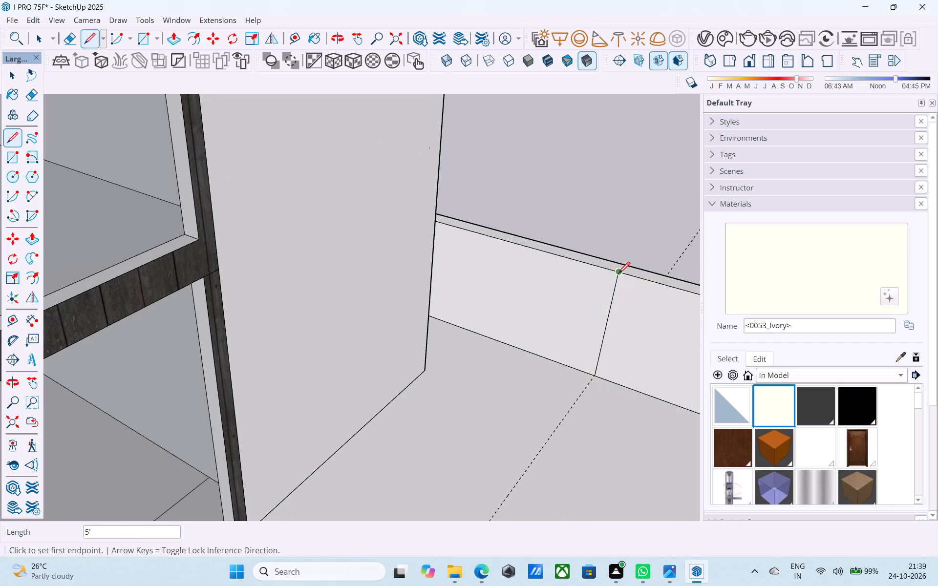
{"action": "left_click", "coordinate": [618, 274]}
{"action": "left_click", "coordinate": [626, 267]}
{"action": "key", "text": "space"}
Copy the short line across the rear wall's top 9" towards the outer side wall.
{"action": "middle_click_drag", "start_coordinate": [623, 267], "coordinate": [598, 267]}
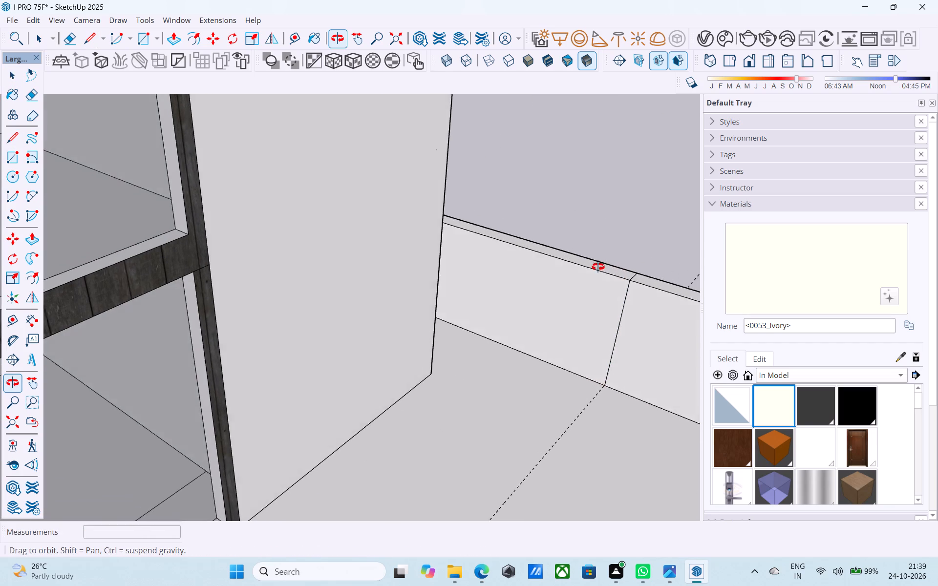
{"action": "middle_click_drag", "start_coordinate": [598, 267], "coordinate": [473, 278]}
{"action": "scroll", "coordinate": [461, 278], "scroll_direction": "down", "scroll_amount": 9}
{"action": "middle_click_drag", "start_coordinate": [483, 345], "coordinate": [248, 334]}
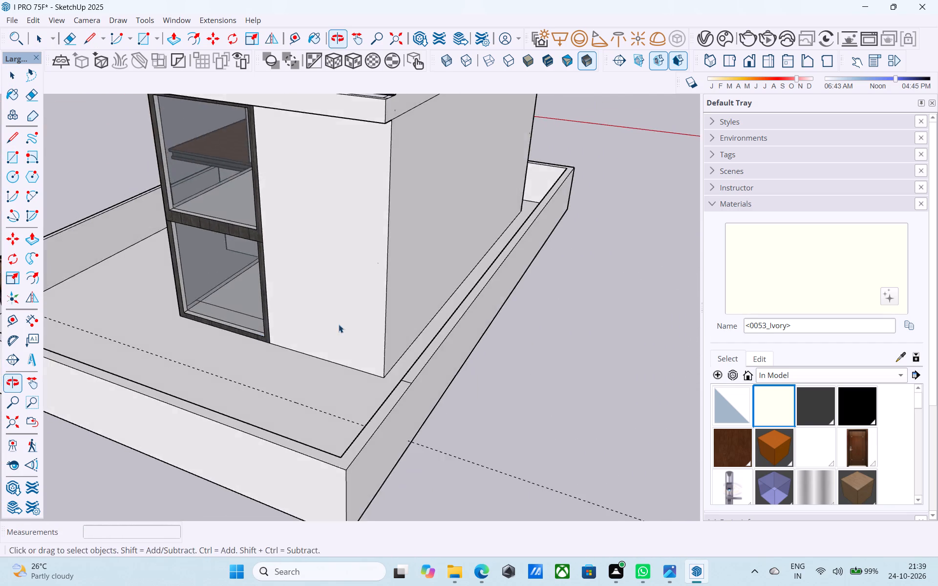
{"action": "scroll", "coordinate": [620, 245], "scroll_direction": "down", "scroll_amount": 5}
{"action": "middle_click_drag", "start_coordinate": [607, 284], "coordinate": [398, 326]}
{"action": "scroll", "coordinate": [295, 437], "scroll_direction": "up", "scroll_amount": 8}
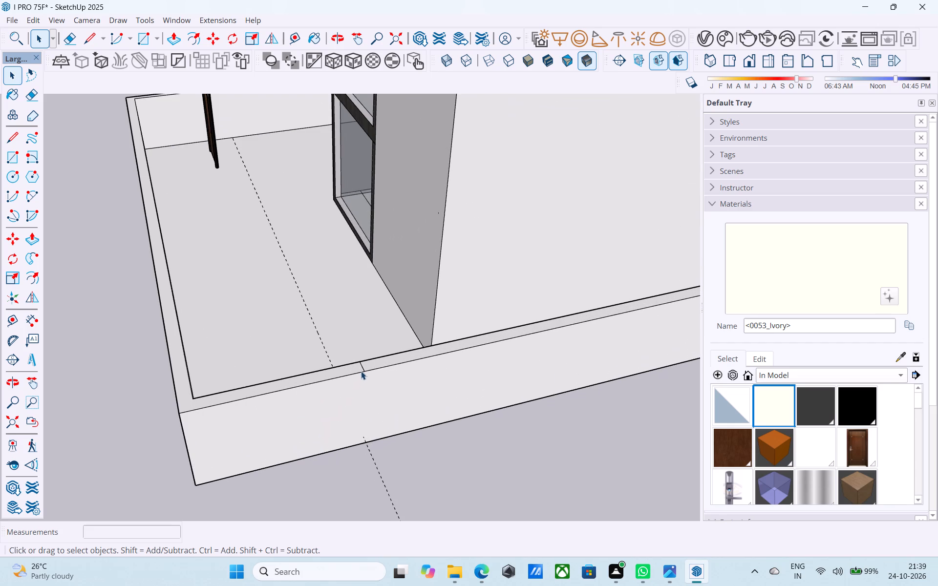
{"action": "left_click", "coordinate": [362, 371]}
{"action": "scroll", "coordinate": [362, 371], "scroll_direction": "up", "scroll_amount": 3}
{"action": "left_click", "coordinate": [363, 366]}
{"action": "key", "text": "m"}
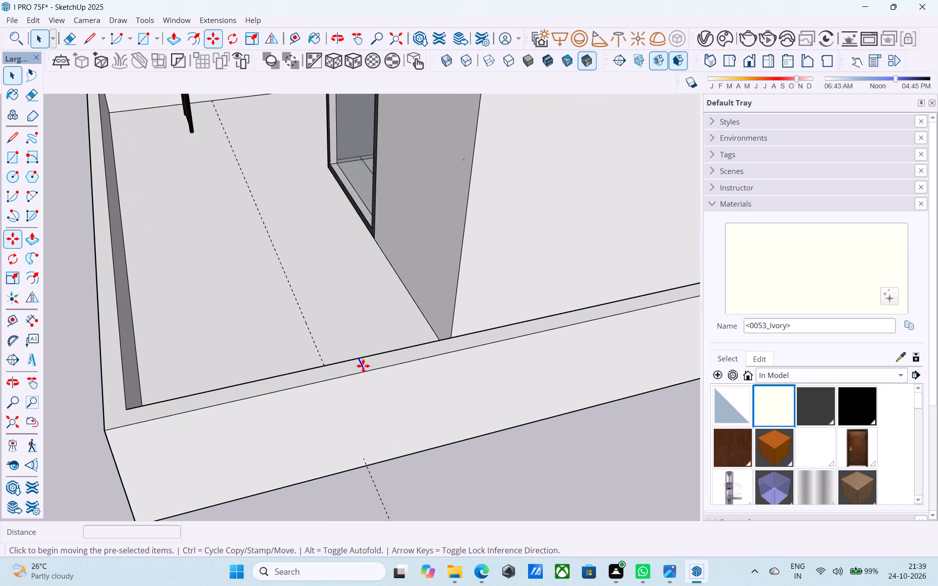
{"action": "scroll", "coordinate": [365, 372], "scroll_direction": "up", "scroll_amount": 4}
{"action": "left_click", "coordinate": [365, 372]}
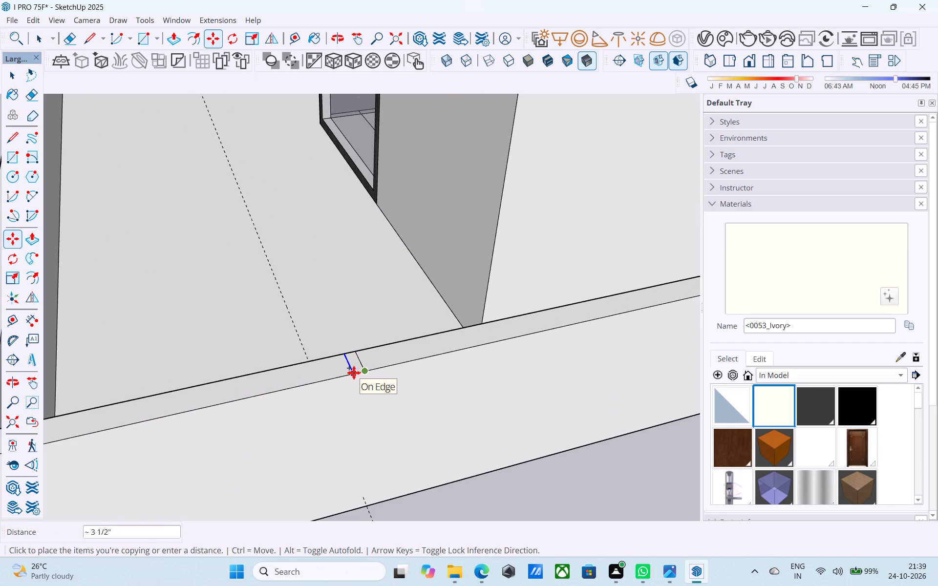
{"action": "type", "text": "9\""}
{"action": "key", "text": "Return"}
{"action": "key", "text": "space"}
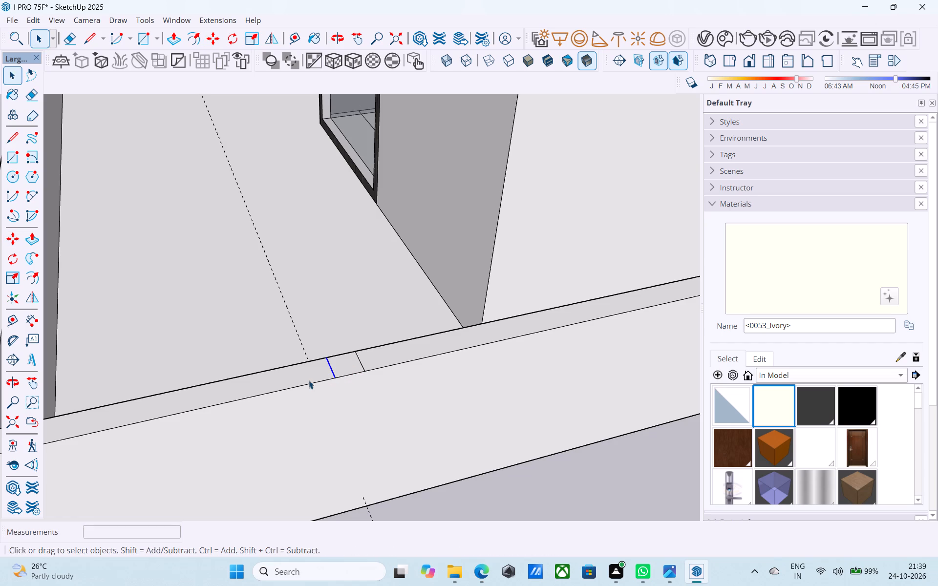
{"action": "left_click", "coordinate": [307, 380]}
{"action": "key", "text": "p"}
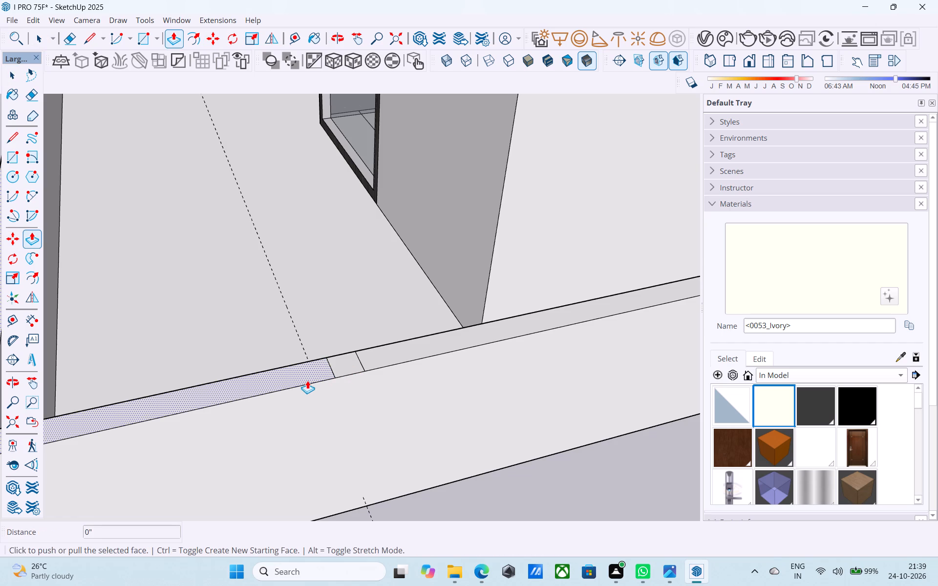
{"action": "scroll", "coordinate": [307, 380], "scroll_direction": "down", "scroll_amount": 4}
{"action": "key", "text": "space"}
Draw a line down the rear wall's inner face from the copied edge's end to the ground, closing the 9" strip.
{"action": "middle_click_drag", "start_coordinate": [307, 380], "coordinate": [307, 376]}
{"action": "scroll", "coordinate": [307, 366], "scroll_direction": "down", "scroll_amount": 7}
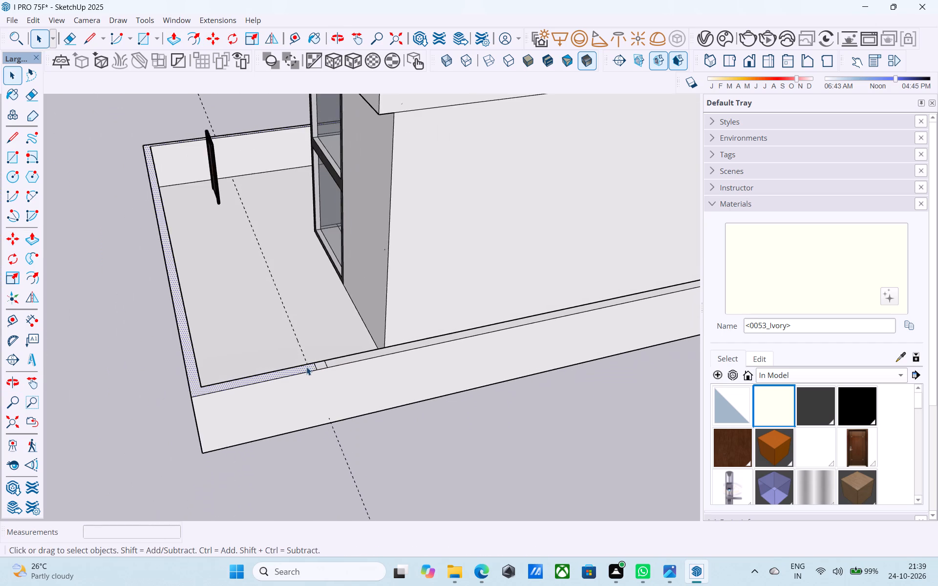
{"action": "scroll", "coordinate": [306, 367], "scroll_direction": "down", "scroll_amount": 1}
{"action": "middle_click_drag", "start_coordinate": [306, 367], "coordinate": [806, 402]}
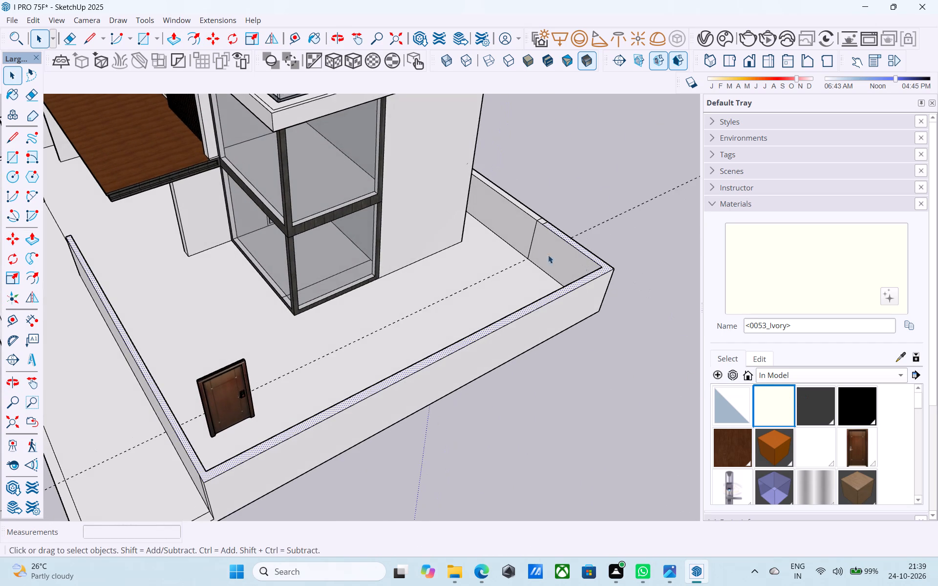
{"action": "scroll", "coordinate": [536, 222], "scroll_direction": "up", "scroll_amount": 5}
{"action": "key", "text": "l"}
{"action": "scroll", "coordinate": [551, 235], "scroll_direction": "up", "scroll_amount": 3}
{"action": "left_click", "coordinate": [547, 227]}
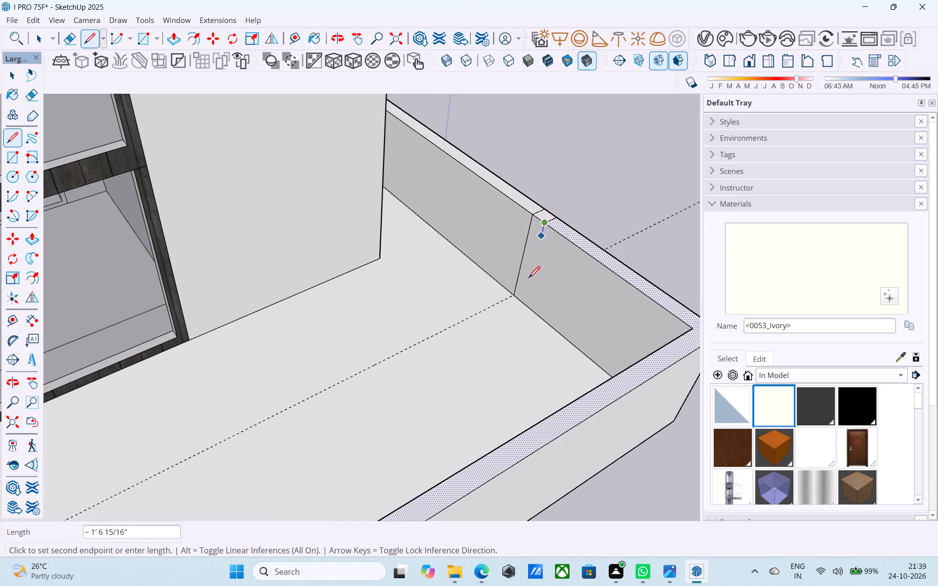
{"action": "left_click", "coordinate": [524, 307]}
{"action": "key", "text": "space"}
Pull the 9" strip out 39' 9" to meet the front boundary wall, forming a new side wall.
{"action": "left_click", "coordinate": [524, 275]}
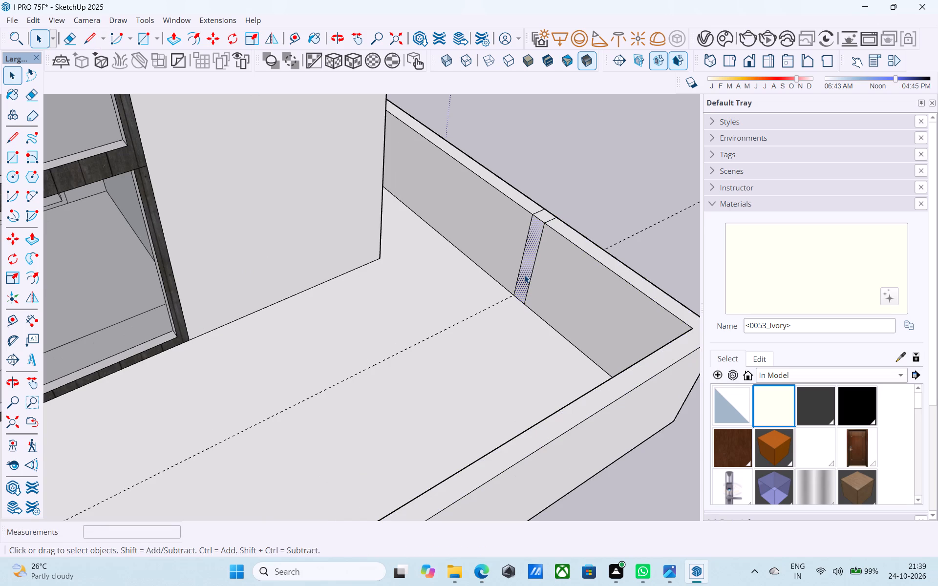
{"action": "key", "text": "p"}
{"action": "left_click", "coordinate": [524, 275]}
{"action": "scroll", "coordinate": [512, 288], "scroll_direction": "down", "scroll_amount": 3}
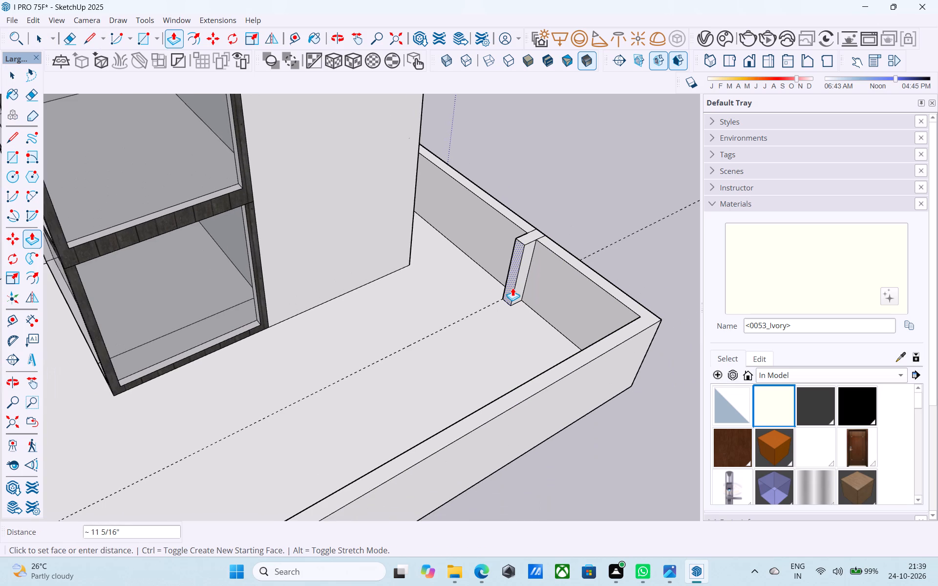
{"action": "scroll", "coordinate": [512, 288], "scroll_direction": "down", "scroll_amount": 1}
{"action": "scroll", "coordinate": [512, 288], "scroll_direction": "up", "scroll_amount": 1}
{"action": "scroll", "coordinate": [512, 288], "scroll_direction": "down", "scroll_amount": 1}
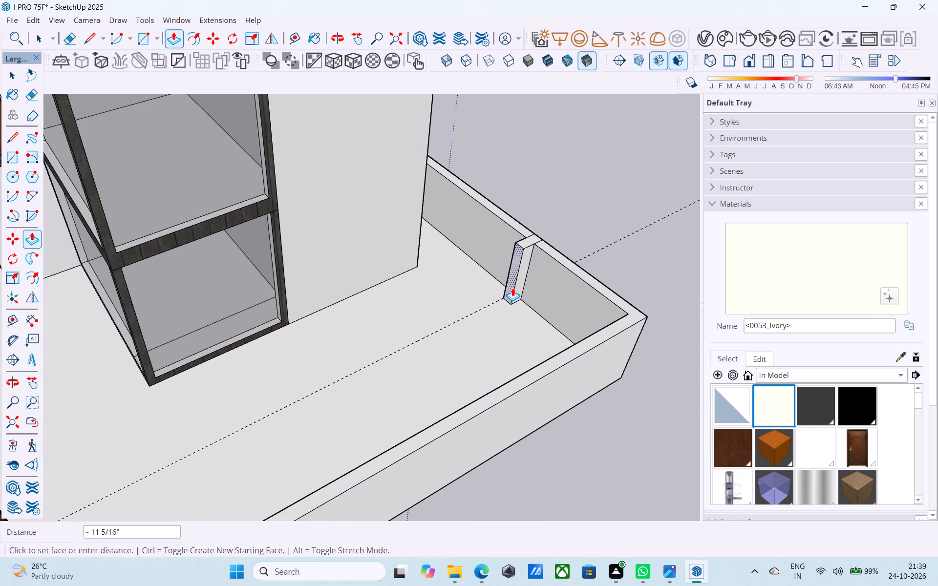
{"action": "scroll", "coordinate": [512, 288], "scroll_direction": "down", "scroll_amount": 9}
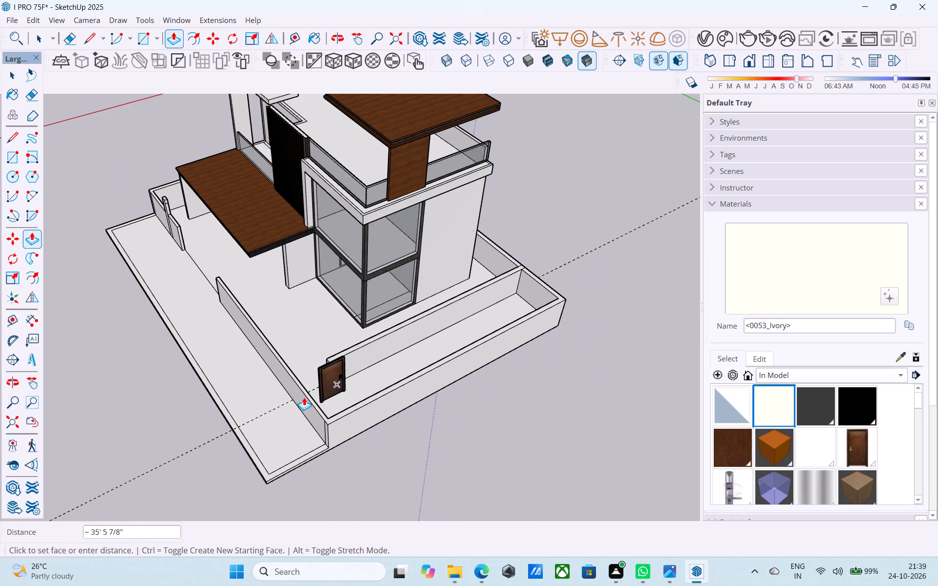
{"action": "middle_click_drag", "start_coordinate": [283, 399], "coordinate": [861, 427]}
{"action": "scroll", "coordinate": [432, 266], "scroll_direction": "up", "scroll_amount": 6}
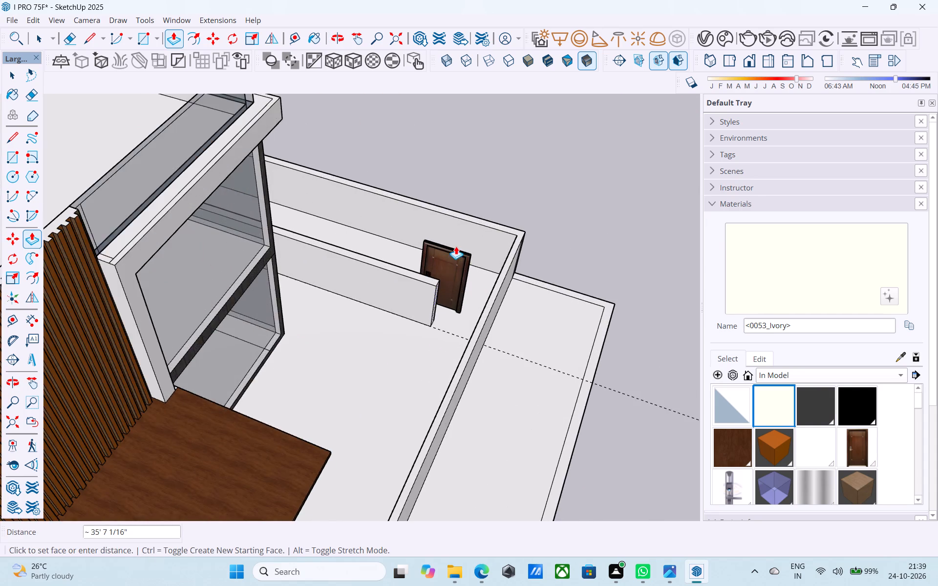
{"action": "scroll", "coordinate": [456, 246], "scroll_direction": "up", "scroll_amount": 6}
{"action": "left_click", "coordinate": [521, 280]}
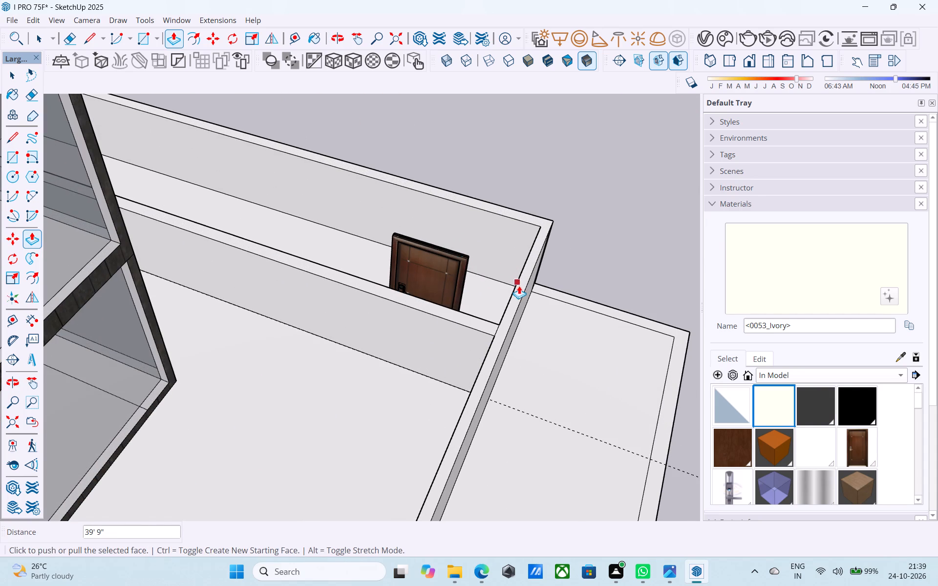
{"action": "key", "text": "space"}
Draw a 6" line across the front wall's top, continuing the new side wall's outer edge.
{"action": "middle_click_drag", "start_coordinate": [519, 290], "coordinate": [496, 262]}
{"action": "scroll", "coordinate": [509, 285], "scroll_direction": "up", "scroll_amount": 1}
{"action": "key", "text": "l"}
{"action": "scroll", "coordinate": [519, 355], "scroll_direction": "up", "scroll_amount": 3}
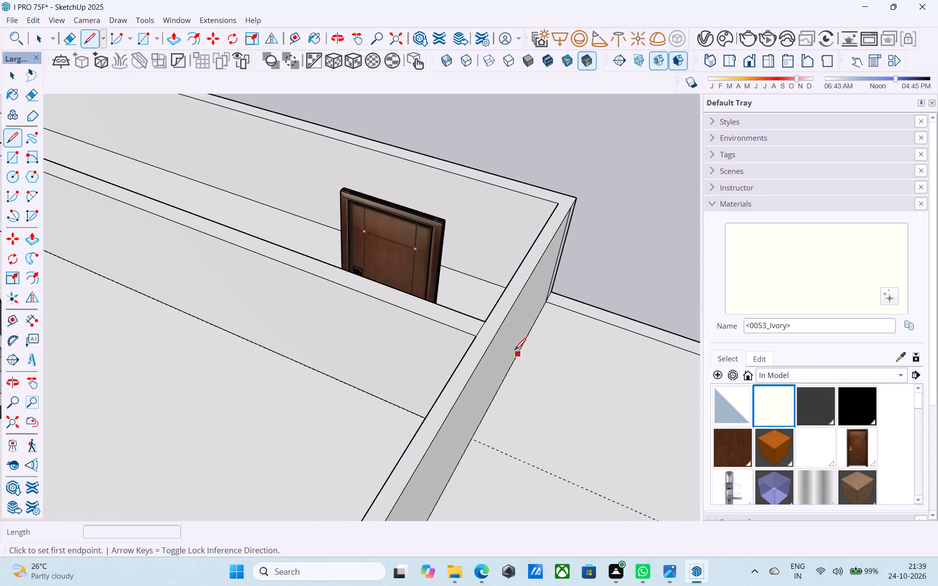
{"action": "left_click", "coordinate": [483, 317]}
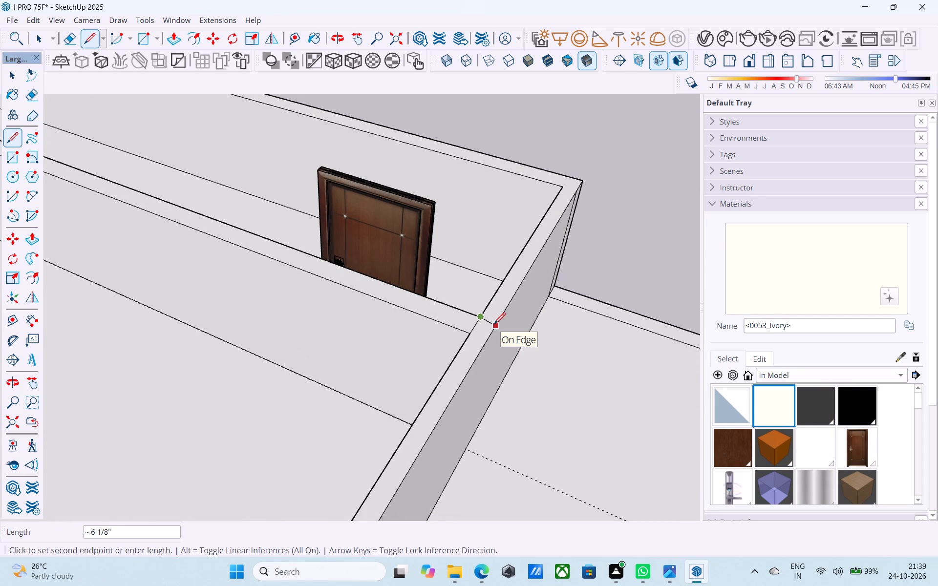
{"action": "key", "text": "Up"}
{"action": "key", "text": "Up"}
{"action": "scroll", "coordinate": [494, 325], "scroll_direction": "up", "scroll_amount": 2}
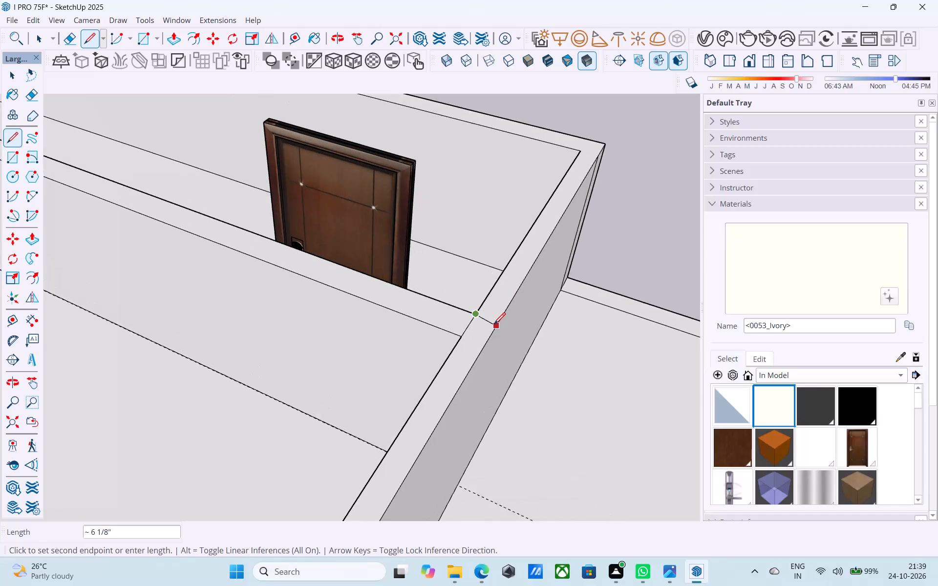
{"action": "scroll", "coordinate": [494, 325], "scroll_direction": "up", "scroll_amount": 3}
{"action": "key", "text": "Right"}
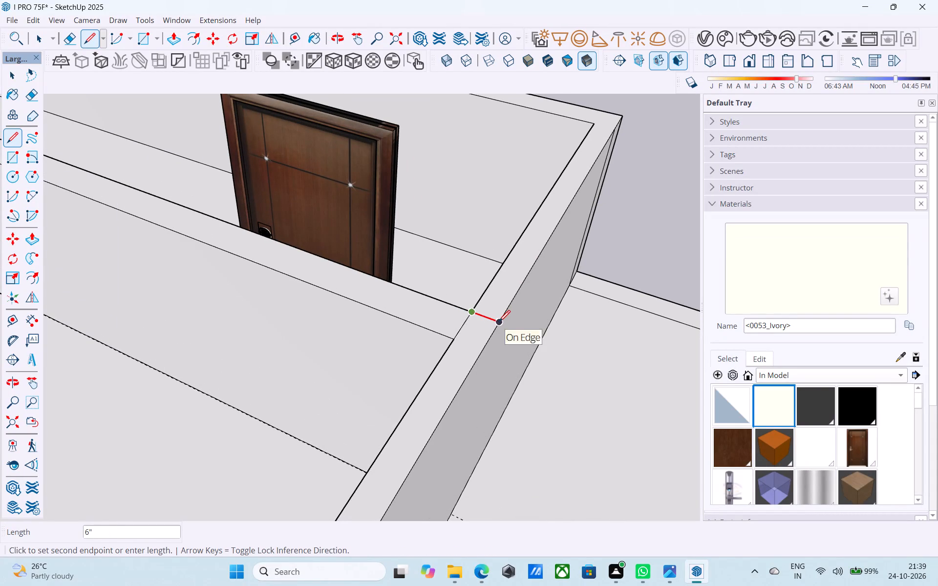
{"action": "left_click", "coordinate": [499, 323]}
{"action": "key", "text": "space"}
Push the old outer side wall's top face, with its front and rear returns, down to ground level.
{"action": "middle_click_drag", "start_coordinate": [496, 322], "coordinate": [388, 345]}
{"action": "scroll", "coordinate": [380, 356], "scroll_direction": "down", "scroll_amount": 14}
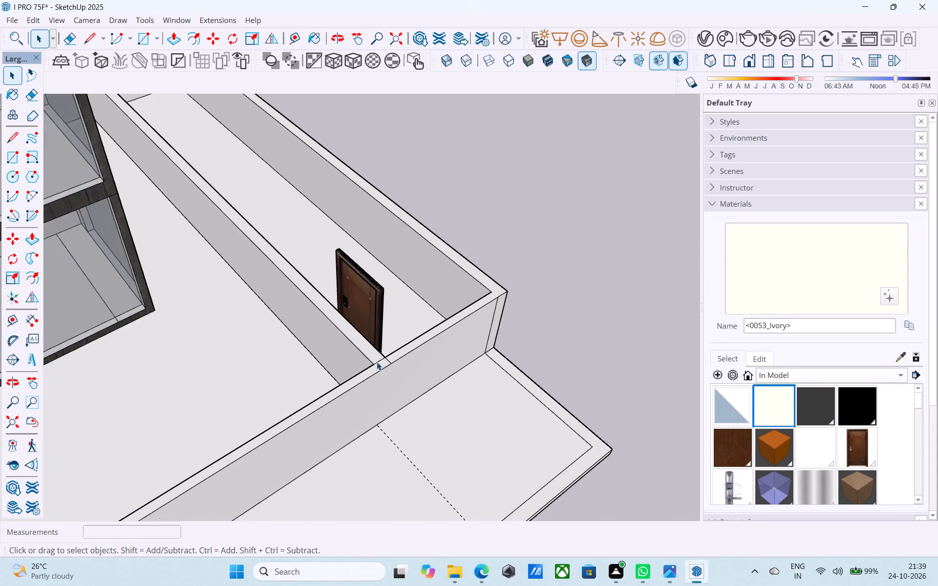
{"action": "scroll", "coordinate": [377, 362], "scroll_direction": "down", "scroll_amount": 1}
{"action": "middle_click_drag", "start_coordinate": [372, 364], "coordinate": [199, 349]}
{"action": "scroll", "coordinate": [443, 368], "scroll_direction": "up", "scroll_amount": 4}
{"action": "left_click", "coordinate": [438, 342]}
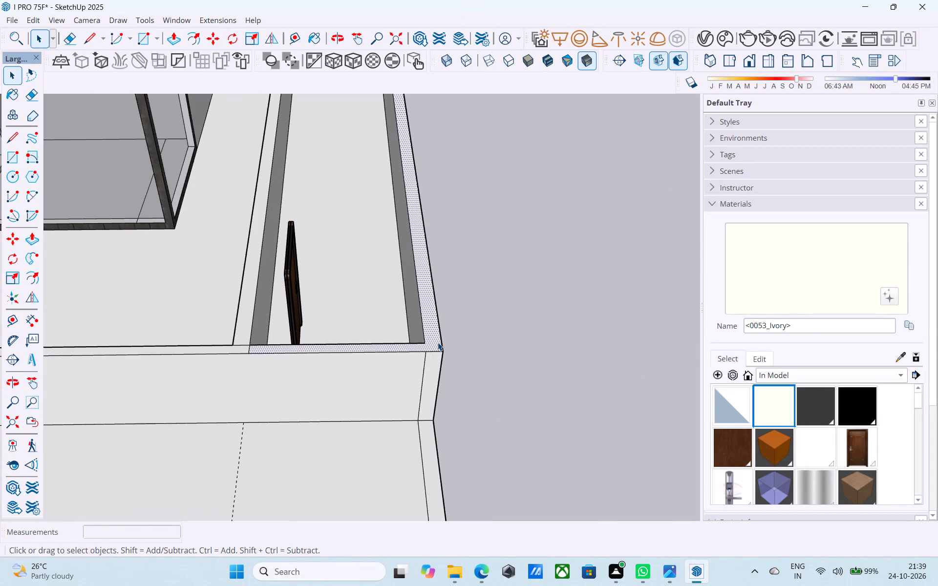
{"action": "key", "text": "p"}
{"action": "left_click", "coordinate": [438, 342]}
{"action": "left_click", "coordinate": [360, 436]}
{"action": "key", "text": "space"}
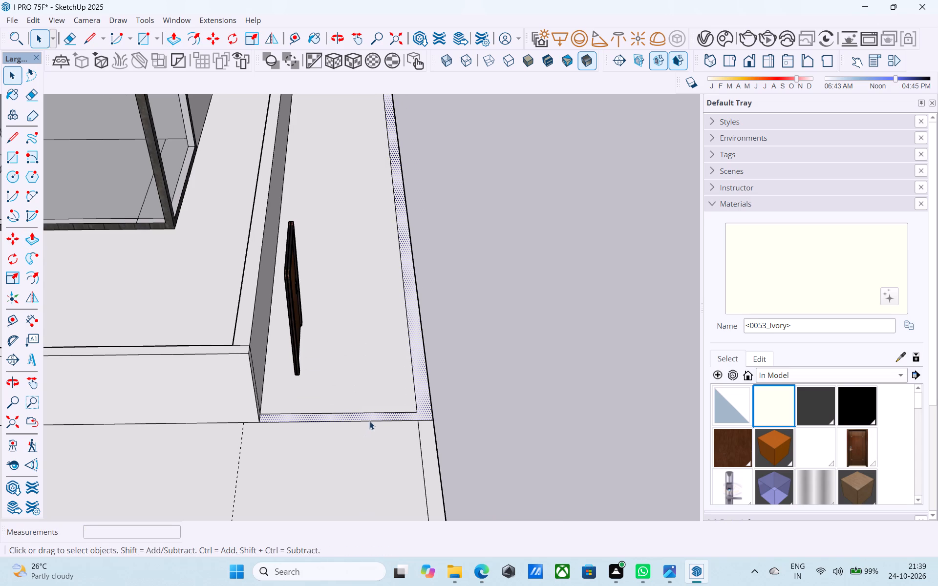
Erase the leftover inner edges of the removed wall from the ground surface.
{"action": "key", "text": "e"}
{"action": "left_click_drag", "start_coordinate": [369, 421], "coordinate": [386, 372]}
{"action": "left_click_drag", "start_coordinate": [418, 403], "coordinate": [412, 402]}
{"action": "key", "text": "space"}
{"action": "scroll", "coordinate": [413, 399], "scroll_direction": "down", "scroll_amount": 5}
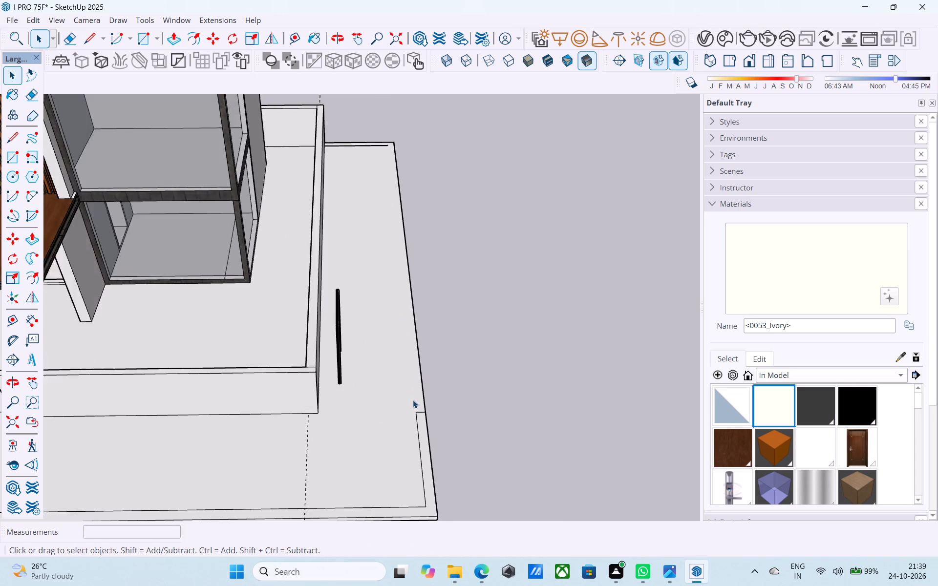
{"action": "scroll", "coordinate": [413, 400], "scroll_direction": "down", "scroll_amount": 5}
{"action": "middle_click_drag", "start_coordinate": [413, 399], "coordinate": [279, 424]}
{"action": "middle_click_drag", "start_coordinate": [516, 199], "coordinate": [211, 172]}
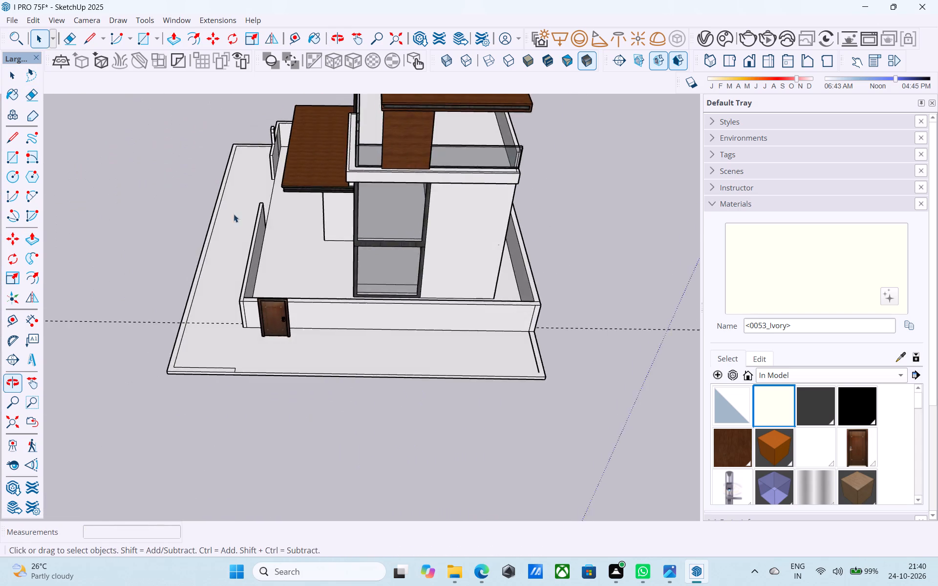
Erase the leftover ground edge and the seam lines on the end and top of the side wall's rear corner.
{"action": "scroll", "coordinate": [251, 226], "scroll_direction": "down", "scroll_amount": 3}
{"action": "middle_click_drag", "start_coordinate": [615, 318], "coordinate": [447, 299]}
{"action": "scroll", "coordinate": [438, 349], "scroll_direction": "up", "scroll_amount": 13}
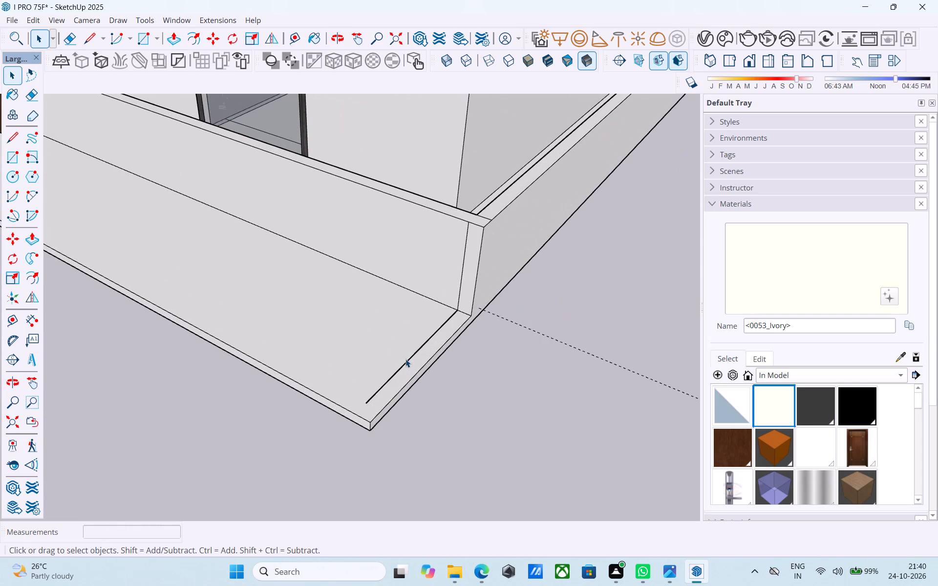
{"action": "key", "text": "e"}
{"action": "left_click", "coordinate": [405, 359]}
{"action": "key", "text": "space"}
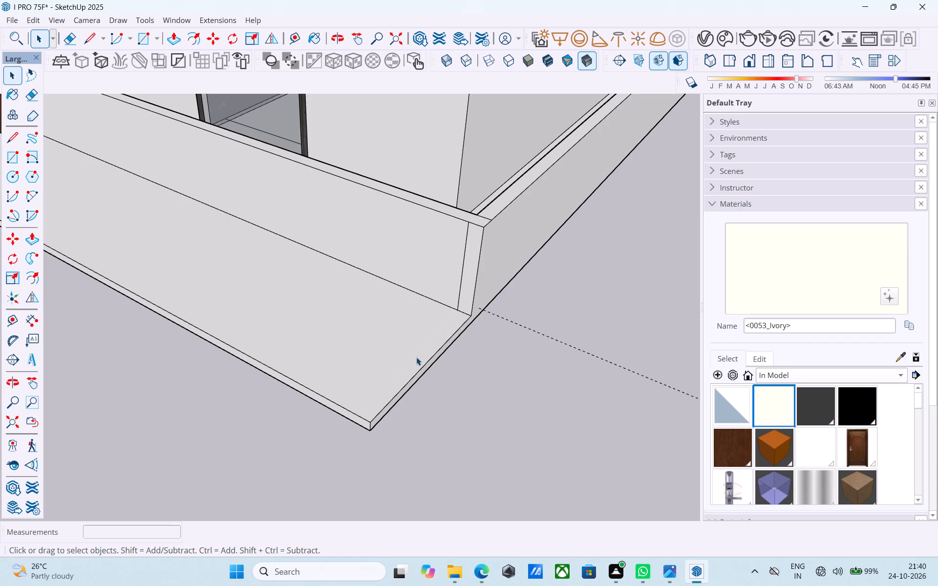
{"action": "scroll", "coordinate": [443, 348], "scroll_direction": "down", "scroll_amount": 6}
{"action": "middle_click_drag", "start_coordinate": [449, 342], "coordinate": [459, 332]}
{"action": "scroll", "coordinate": [467, 294], "scroll_direction": "up", "scroll_amount": 6}
{"action": "key", "text": "e"}
{"action": "left_click", "coordinate": [463, 275]}
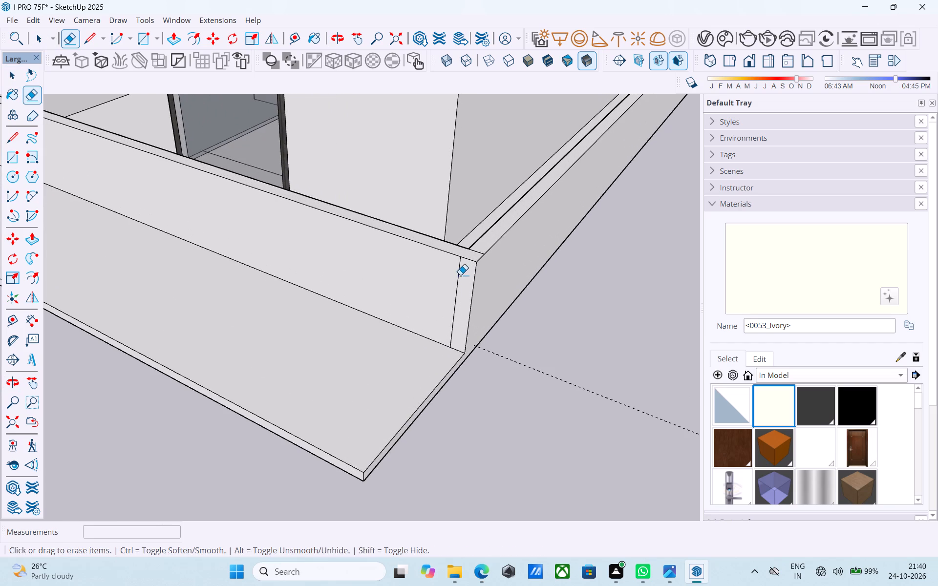
{"action": "scroll", "coordinate": [481, 286], "scroll_direction": "down", "scroll_amount": 11}
{"action": "middle_click_drag", "start_coordinate": [466, 297], "coordinate": [562, 304]}
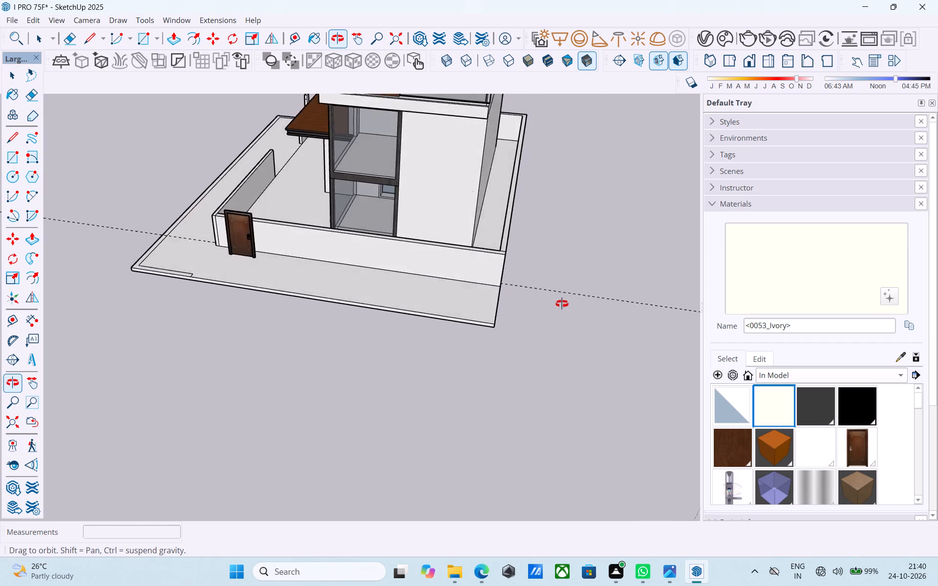
{"action": "middle_click_drag", "start_coordinate": [562, 304], "coordinate": [563, 331]}
{"action": "scroll", "coordinate": [525, 270], "scroll_direction": "up", "scroll_amount": 11}
{"action": "left_click", "coordinate": [486, 258]}
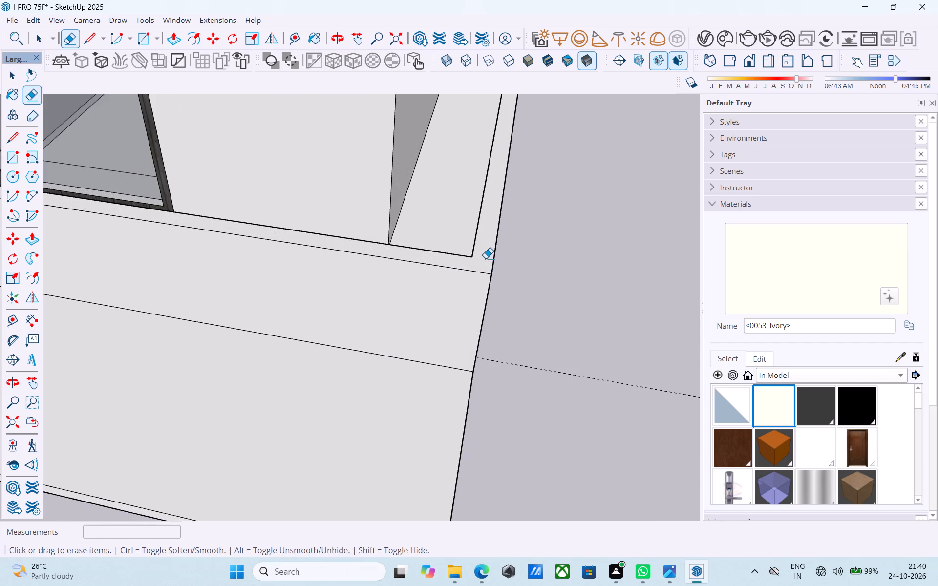
{"action": "key", "text": "space"}
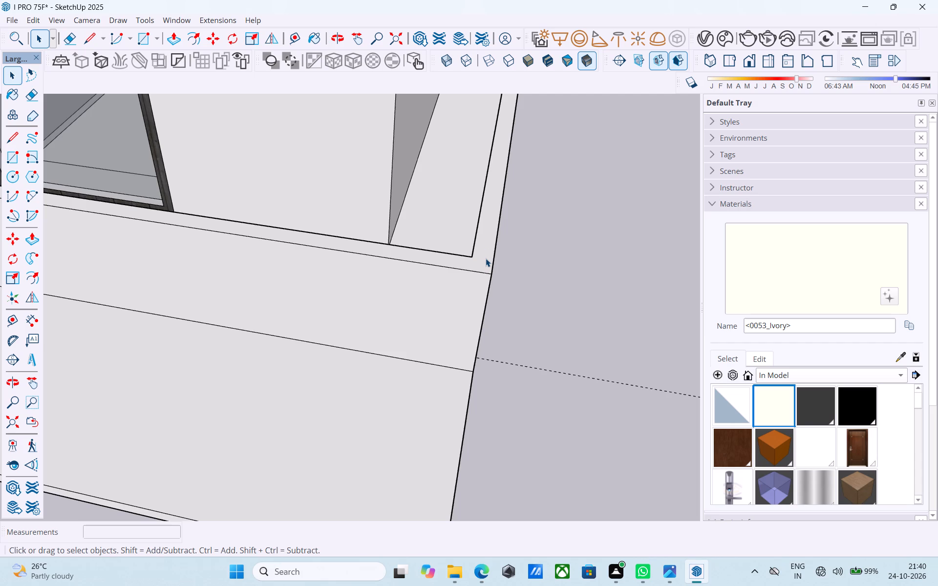
Erase the removed side wall's leftover edges on the ground slab near the front corner.
{"action": "scroll", "coordinate": [486, 258], "scroll_direction": "down", "scroll_amount": 1}
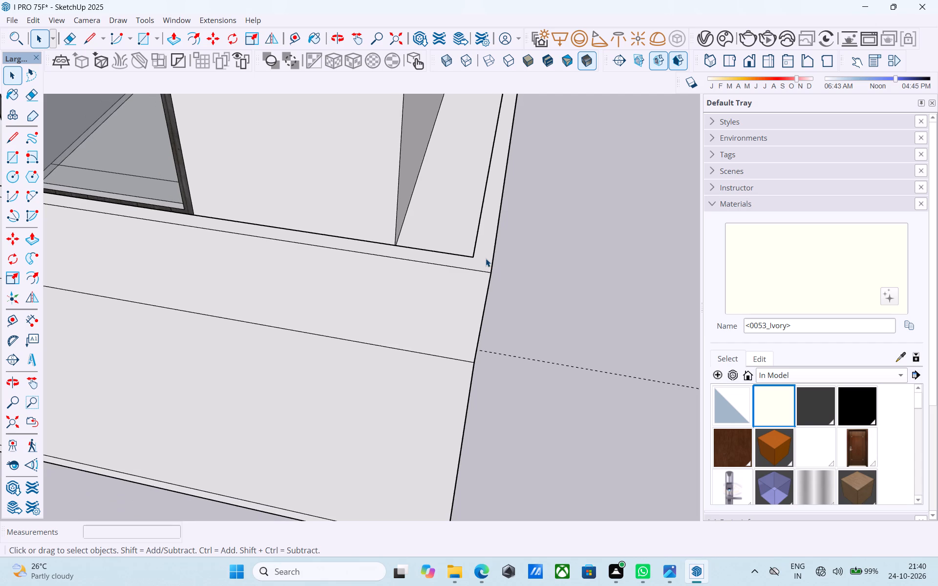
{"action": "scroll", "coordinate": [486, 258], "scroll_direction": "down", "scroll_amount": 3}
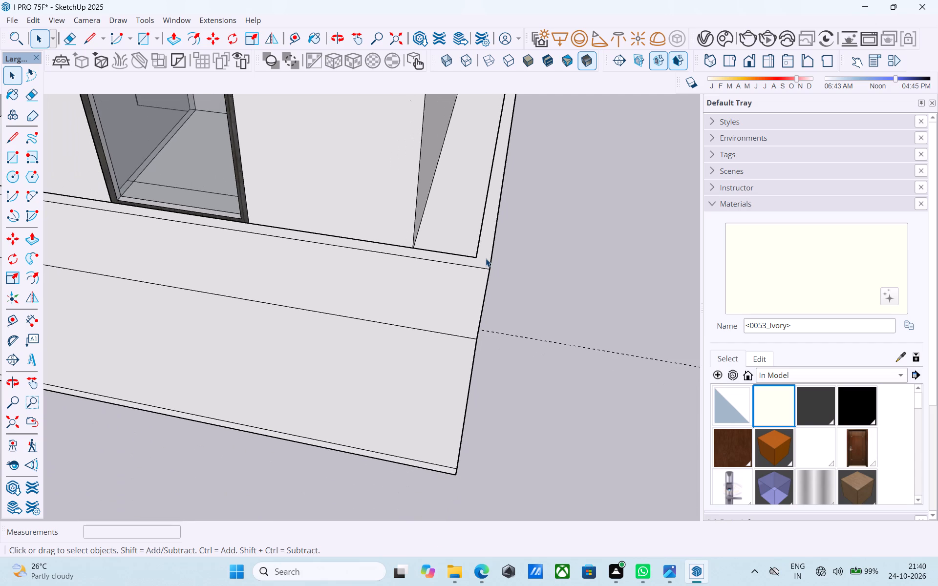
{"action": "scroll", "coordinate": [486, 258], "scroll_direction": "down", "scroll_amount": 5}
{"action": "middle_click_drag", "start_coordinate": [404, 288], "coordinate": [658, 294]}
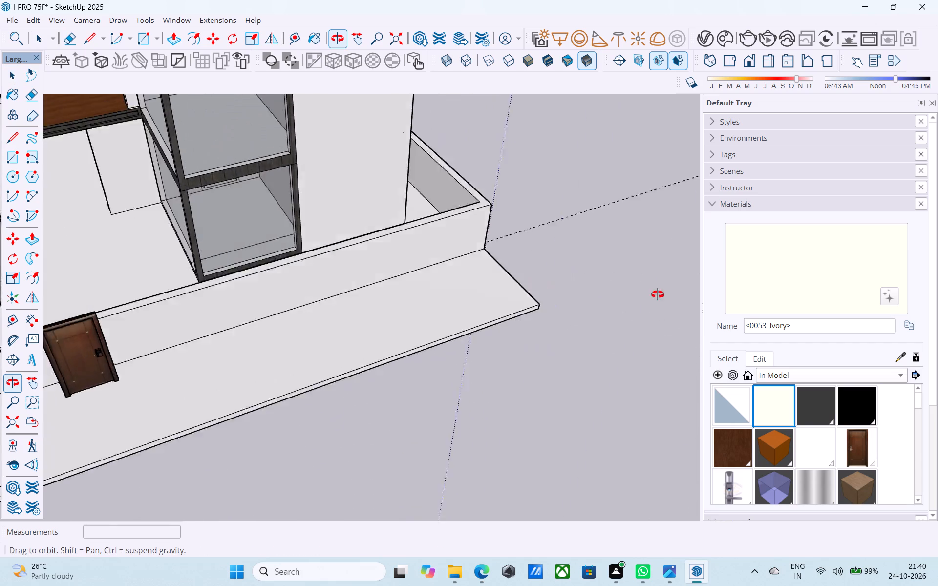
{"action": "middle_click_drag", "start_coordinate": [658, 294], "coordinate": [693, 212]}
{"action": "scroll", "coordinate": [620, 196], "scroll_direction": "down", "scroll_amount": 5}
{"action": "middle_click_drag", "start_coordinate": [466, 315], "coordinate": [450, 310]}
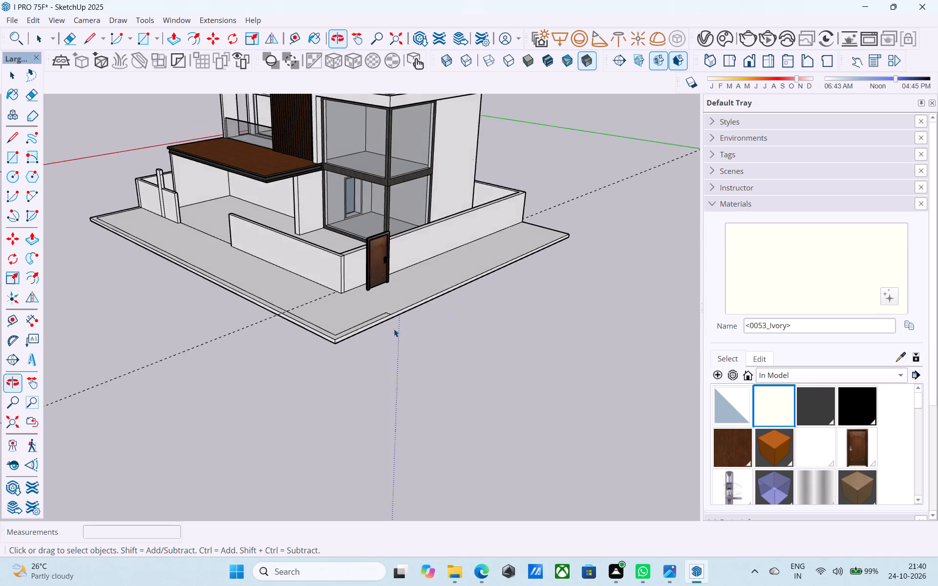
{"action": "scroll", "coordinate": [374, 329], "scroll_direction": "up", "scroll_amount": 9}
{"action": "key", "text": "e"}
{"action": "left_click", "coordinate": [370, 311]}
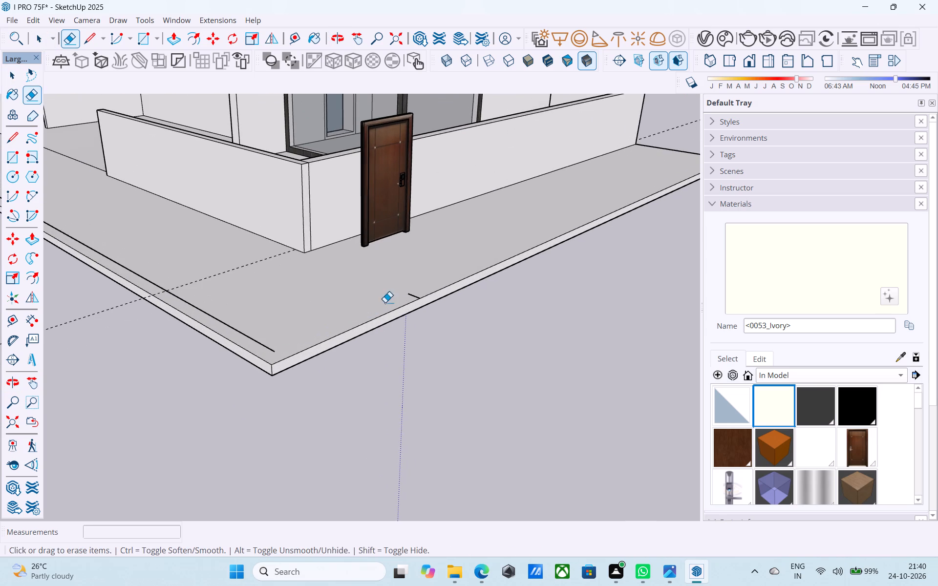
{"action": "left_click_drag", "start_coordinate": [405, 297], "coordinate": [412, 294]}
{"action": "key", "text": "space"}
Push the ground slab's side face inward until it is flush with the new side boundary wall.
{"action": "middle_click_drag", "start_coordinate": [415, 290], "coordinate": [401, 277]}
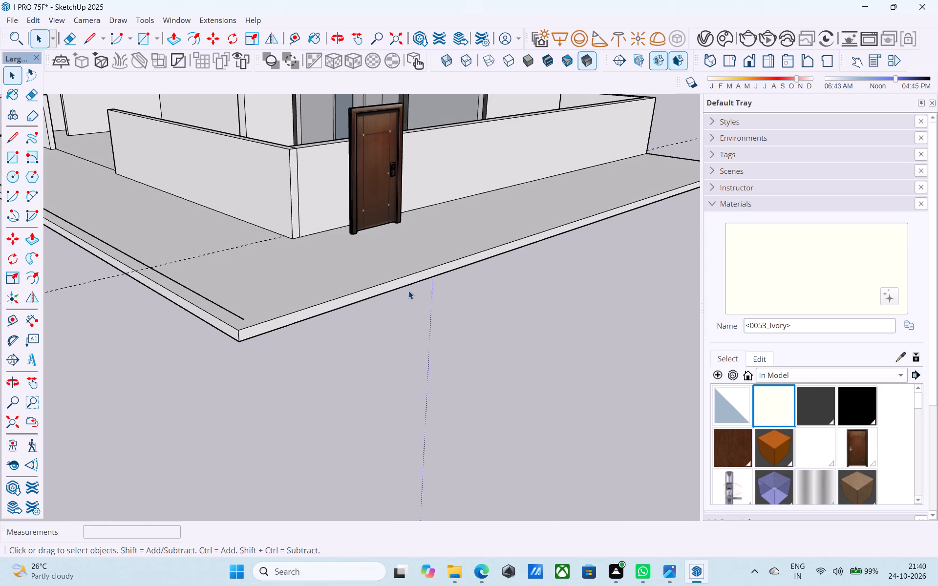
{"action": "left_click", "coordinate": [406, 284]}
{"action": "left_click", "coordinate": [406, 284]}
{"action": "key", "text": "p"}
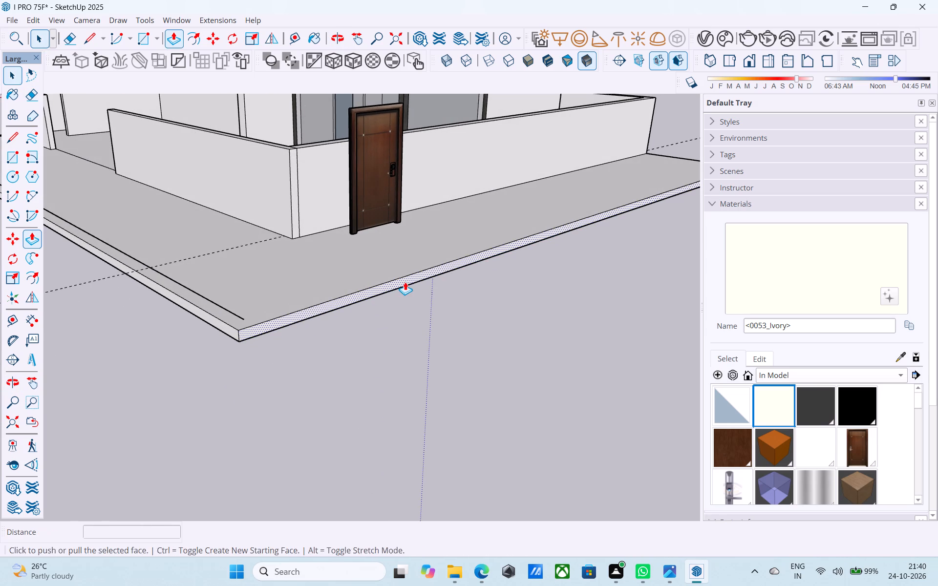
{"action": "left_click", "coordinate": [405, 282]}
{"action": "left_click", "coordinate": [322, 167]}
{"action": "key", "text": "space"}
{"action": "middle_click_drag", "start_coordinate": [335, 219], "coordinate": [374, 264]}
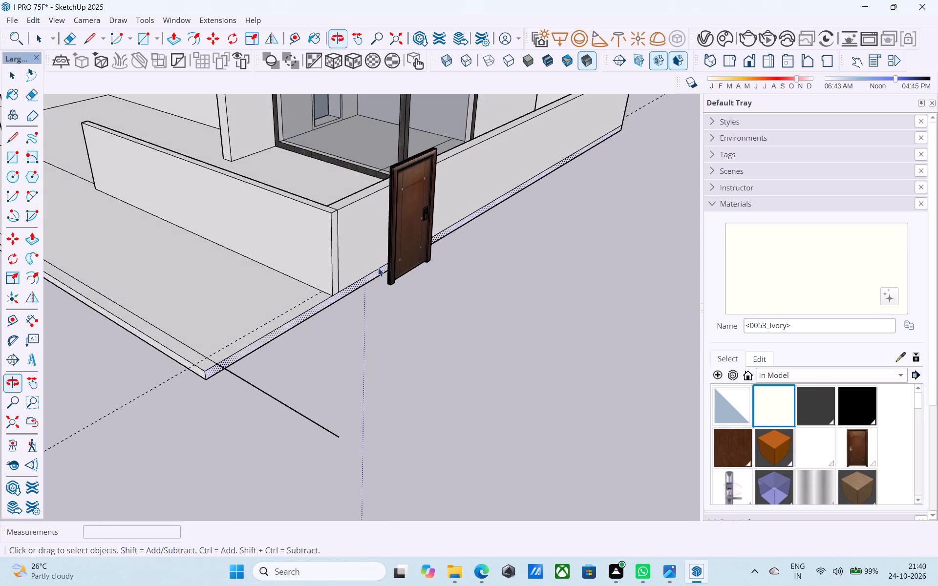
Erase the stray line left extending beyond the slab's side edge at the front corner.
{"action": "key", "text": "e"}
{"action": "left_click_drag", "start_coordinate": [322, 361], "coordinate": [253, 440]}
{"action": "scroll", "coordinate": [346, 374], "scroll_direction": "down", "scroll_amount": 10}
{"action": "middle_click_drag", "start_coordinate": [366, 368], "coordinate": [407, 352]}
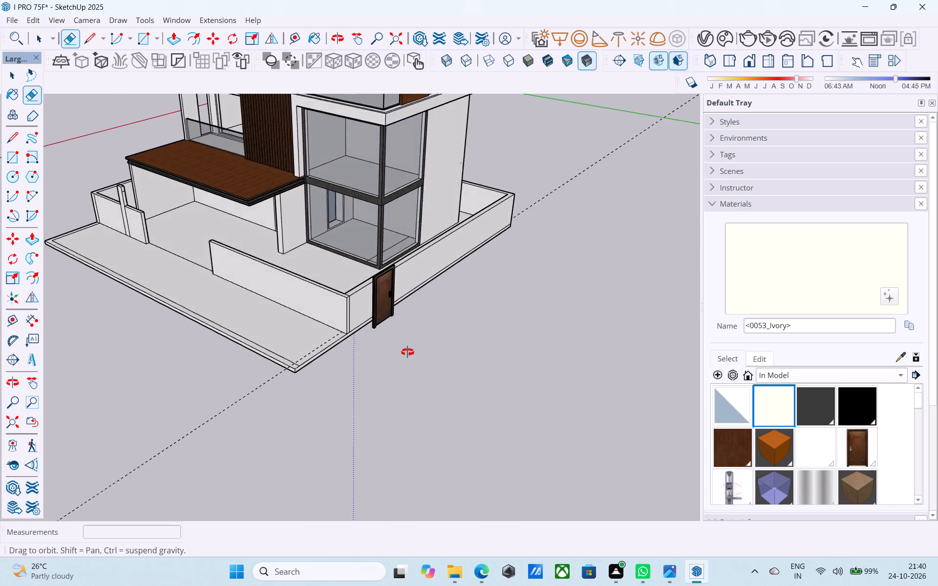
{"action": "middle_click_drag", "start_coordinate": [407, 352], "coordinate": [482, 343]}
{"action": "key", "text": "space"}
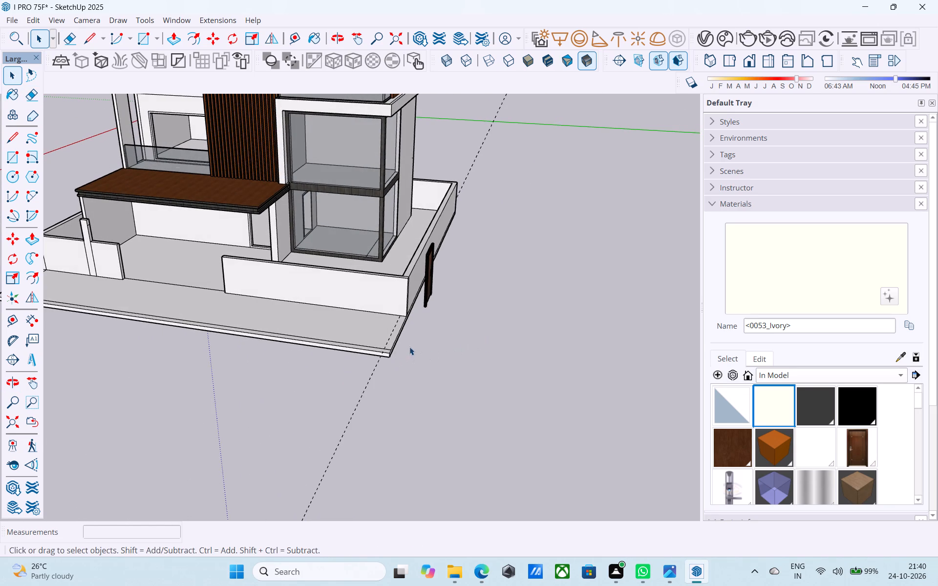
Push the ground slab's front face back until it is flush with the front boundary wall.
{"action": "scroll", "coordinate": [437, 339], "scroll_direction": "down", "scroll_amount": 4}
{"action": "middle_click_drag", "start_coordinate": [438, 338], "coordinate": [454, 323]}
{"action": "middle_click_drag", "start_coordinate": [453, 325], "coordinate": [439, 314]}
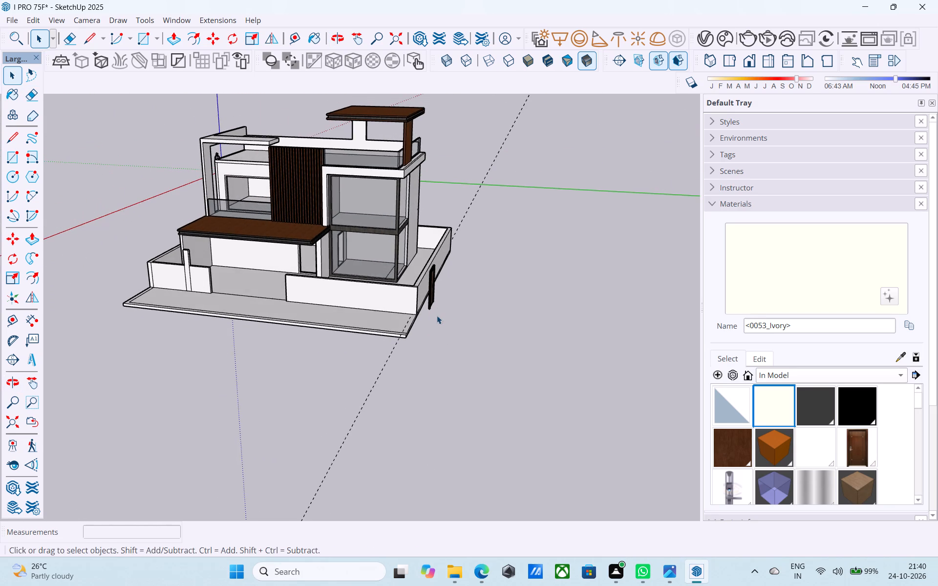
{"action": "scroll", "coordinate": [379, 328], "scroll_direction": "up", "scroll_amount": 14}
{"action": "left_click", "coordinate": [406, 346]}
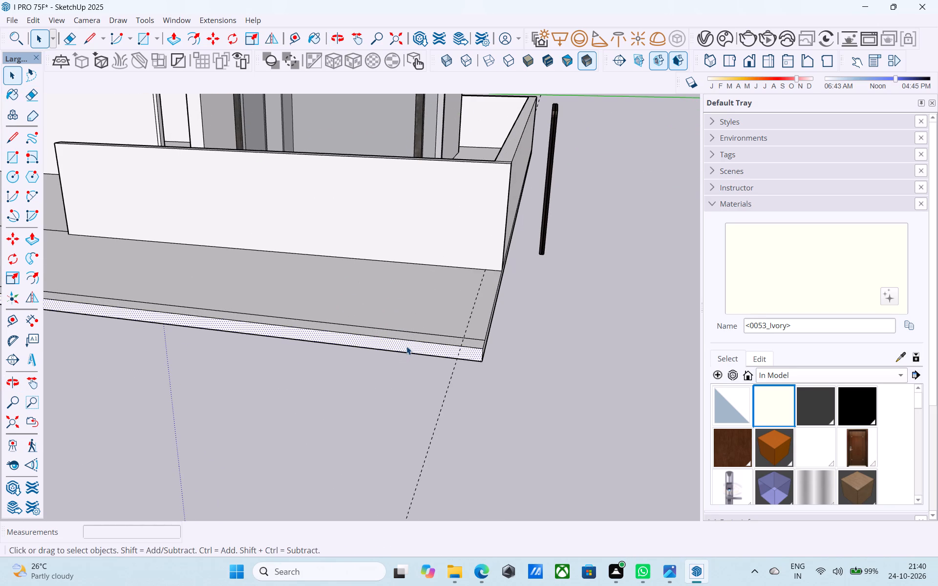
{"action": "key", "text": "p"}
{"action": "left_click", "coordinate": [406, 346]}
{"action": "left_click", "coordinate": [428, 256]}
{"action": "left_click", "coordinate": [415, 333]}
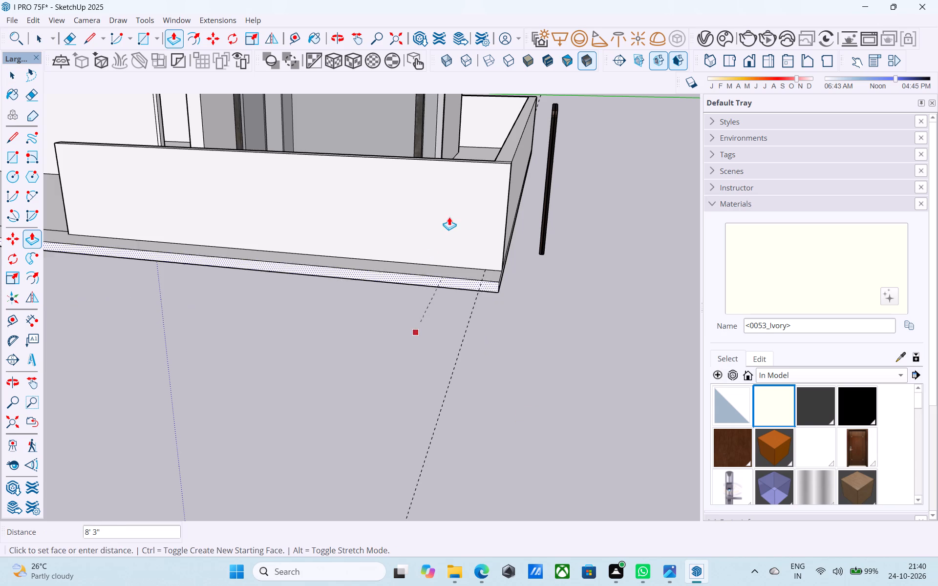
{"action": "left_click", "coordinate": [457, 200]}
{"action": "key", "text": "space"}
{"action": "scroll", "coordinate": [490, 245], "scroll_direction": "down", "scroll_amount": 8}
{"action": "middle_click_drag", "start_coordinate": [515, 274], "coordinate": [559, 266]}
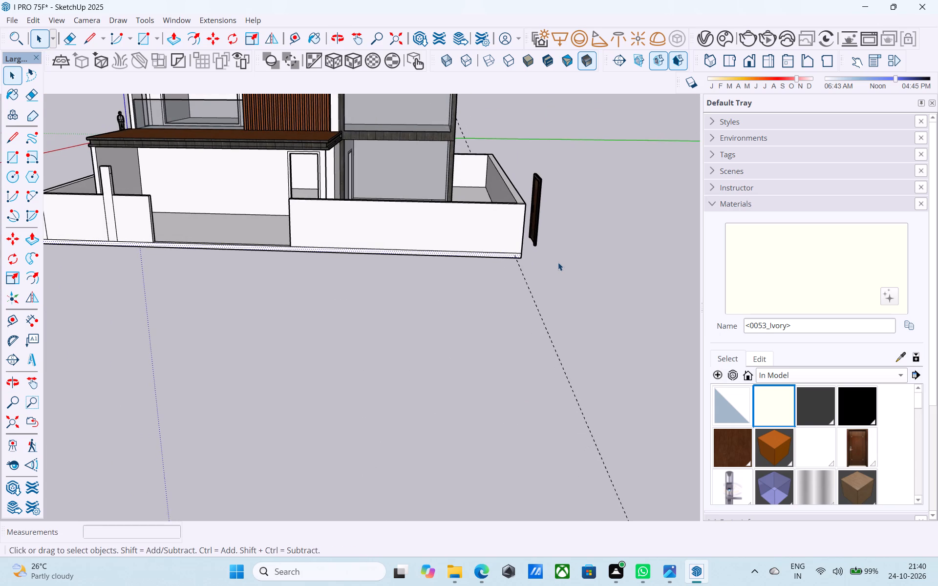
Pull the raised pillar's front face 6" out from the front boundary wall.
{"action": "scroll", "coordinate": [558, 262], "scroll_direction": "down", "scroll_amount": 3}
{"action": "middle_click_drag", "start_coordinate": [553, 266], "coordinate": [541, 279]}
{"action": "middle_click_drag", "start_coordinate": [176, 198], "coordinate": [255, 180]}
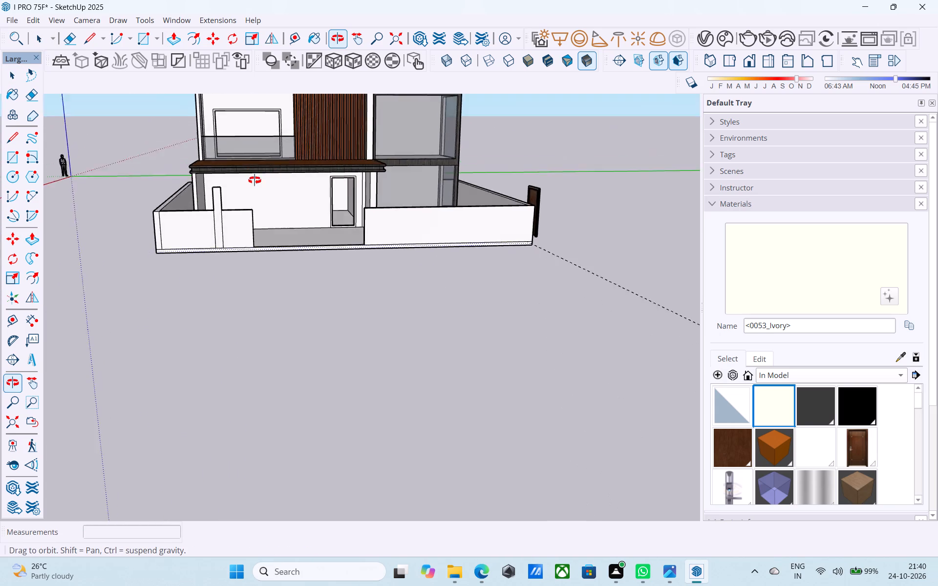
{"action": "middle_click_drag", "start_coordinate": [255, 180], "coordinate": [255, 175]}
{"action": "scroll", "coordinate": [255, 175], "scroll_direction": "up", "scroll_amount": 1}
{"action": "middle_click_drag", "start_coordinate": [255, 175], "coordinate": [330, 204]}
{"action": "scroll", "coordinate": [271, 227], "scroll_direction": "up", "scroll_amount": 3}
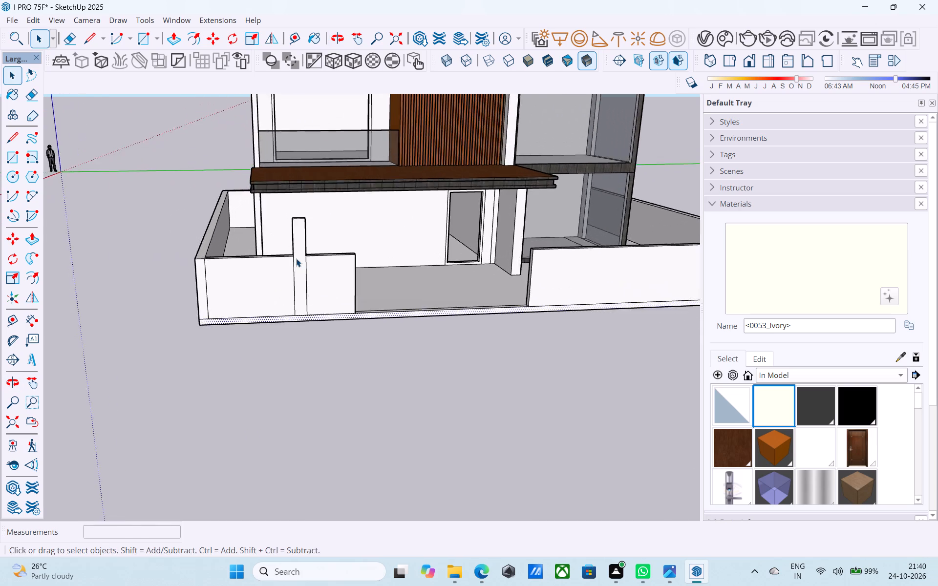
{"action": "scroll", "coordinate": [296, 258], "scroll_direction": "up", "scroll_amount": 3}
{"action": "left_click", "coordinate": [298, 263]}
{"action": "key", "text": "p"}
{"action": "left_click", "coordinate": [298, 263]}
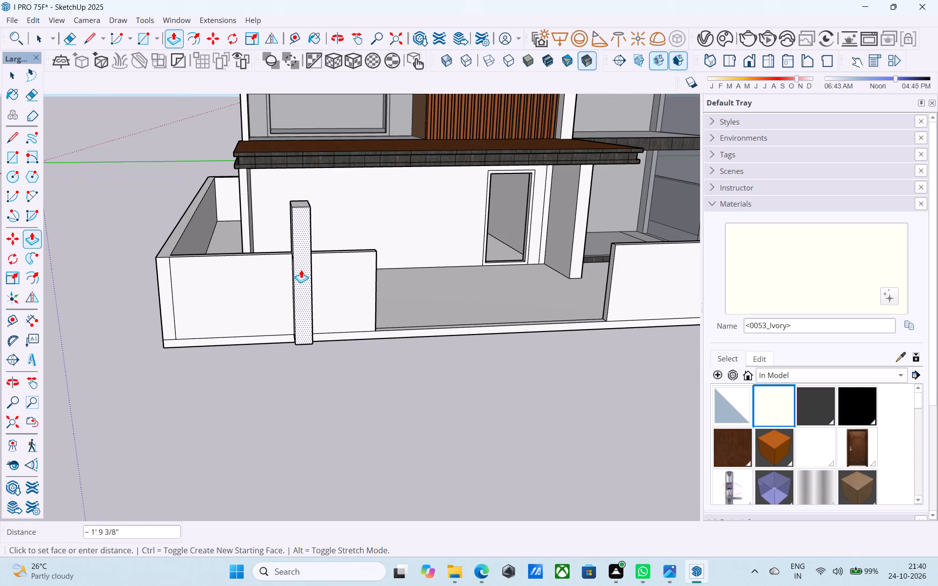
{"action": "type", "text": "6\""}
{"action": "key", "text": "Return"}
{"action": "key", "text": "space"}
Pull the pillar's front face out again by the same 6" distance.
{"action": "middle_click_drag", "start_coordinate": [305, 270], "coordinate": [407, 263]}
{"action": "middle_click_drag", "start_coordinate": [404, 262], "coordinate": [392, 254]}
{"action": "scroll", "coordinate": [373, 258], "scroll_direction": "up", "scroll_amount": 3}
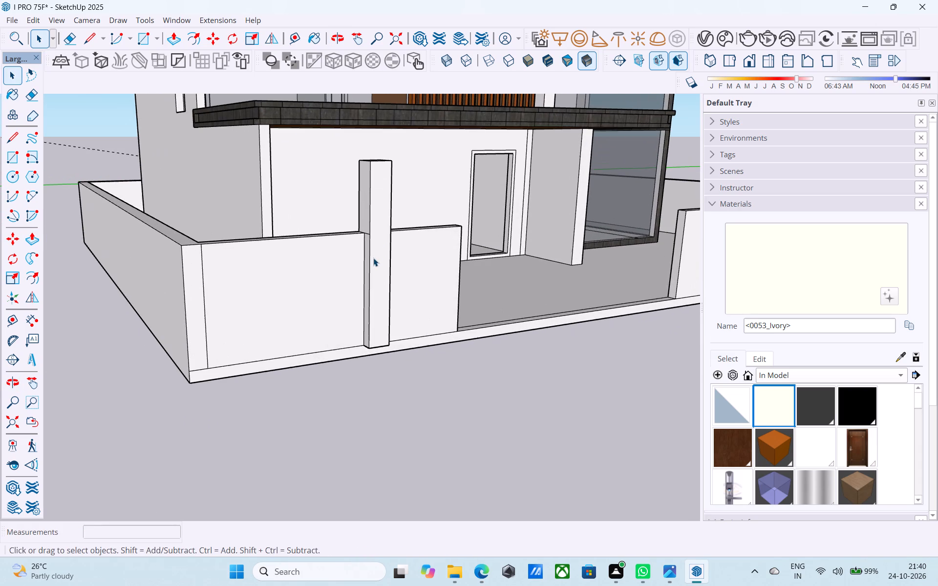
{"action": "left_click", "coordinate": [374, 256]}
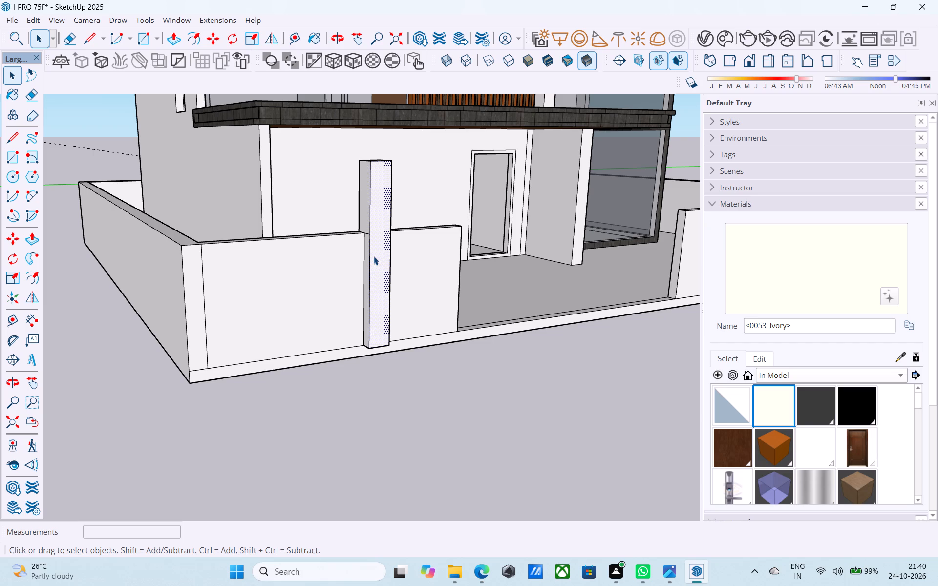
{"action": "key", "text": "p"}
{"action": "double_click", "coordinate": [374, 256]}
{"action": "key", "text": "space"}
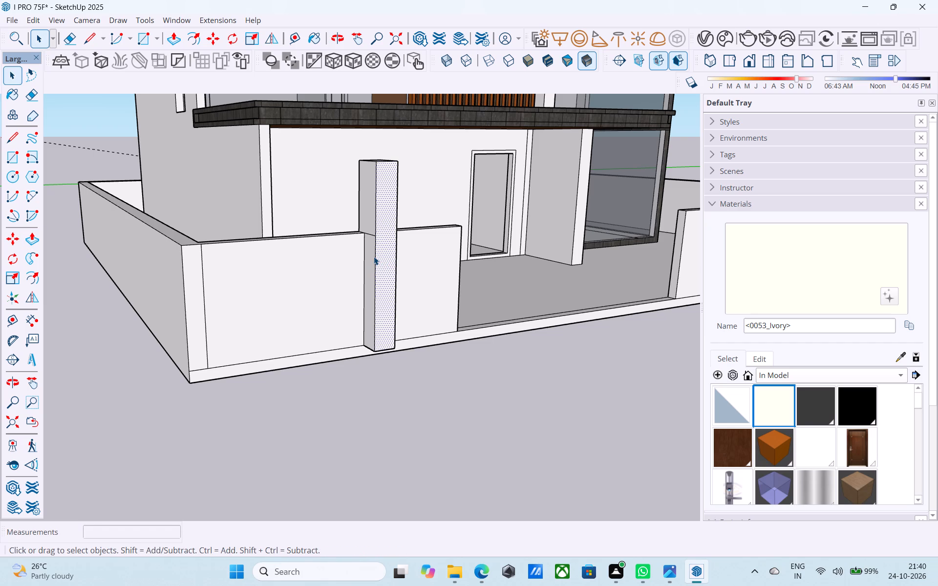
{"action": "scroll", "coordinate": [374, 255], "scroll_direction": "down", "scroll_amount": 2}
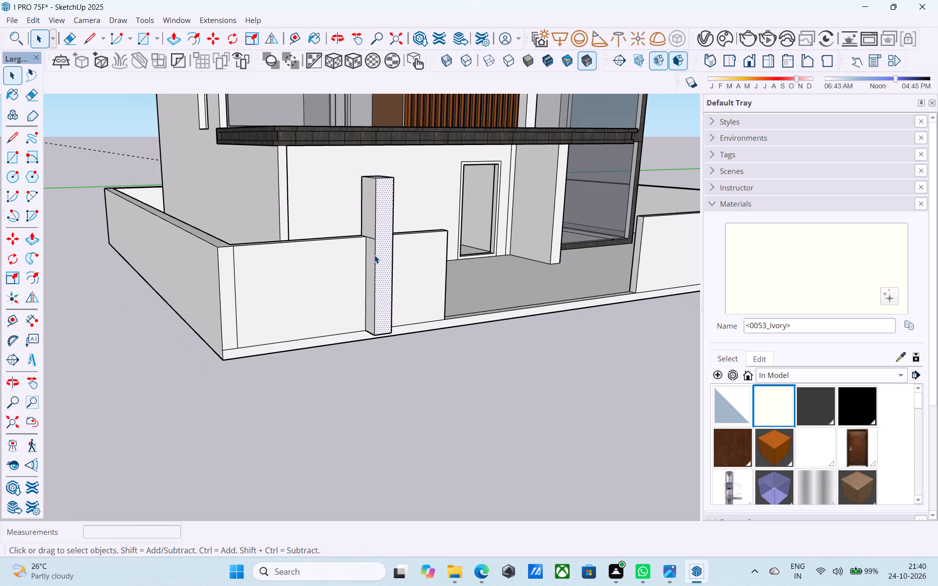
{"action": "middle_click_drag", "start_coordinate": [375, 255], "coordinate": [385, 280]}
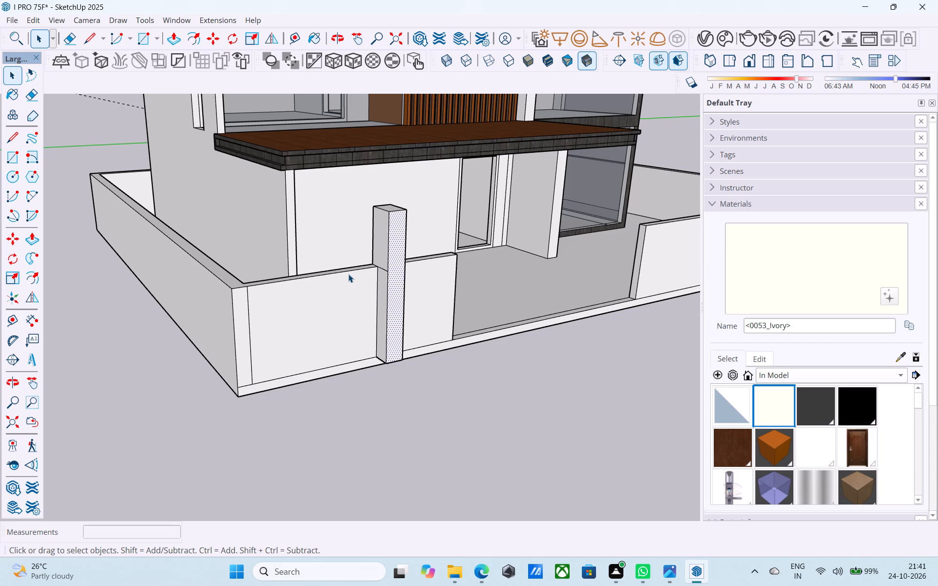
Erase the horizontal seam on the pillar's side face at the boundary wall's top level.
{"action": "scroll", "coordinate": [349, 272], "scroll_direction": "down", "scroll_amount": 2}
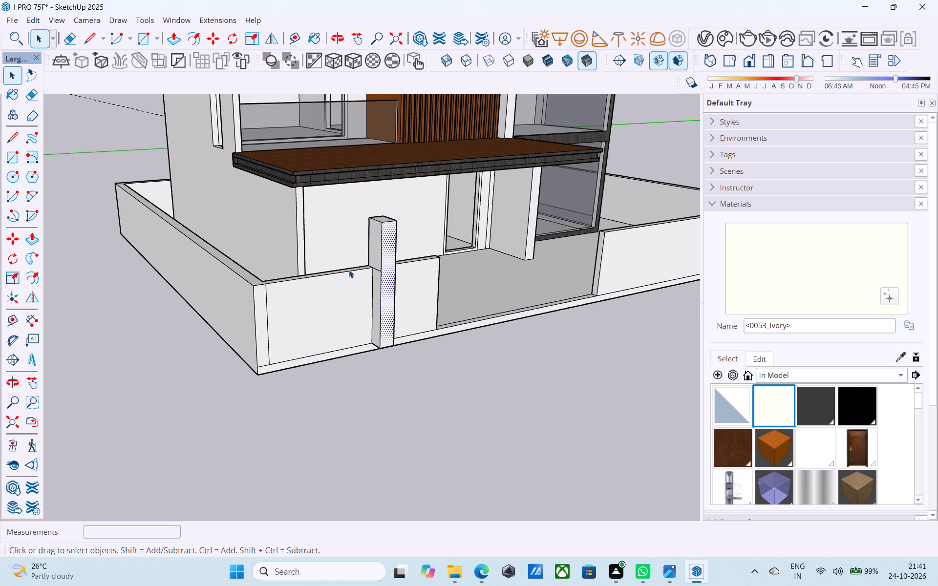
{"action": "scroll", "coordinate": [347, 276], "scroll_direction": "down", "scroll_amount": 3}
{"action": "middle_click_drag", "start_coordinate": [344, 276], "coordinate": [413, 280]}
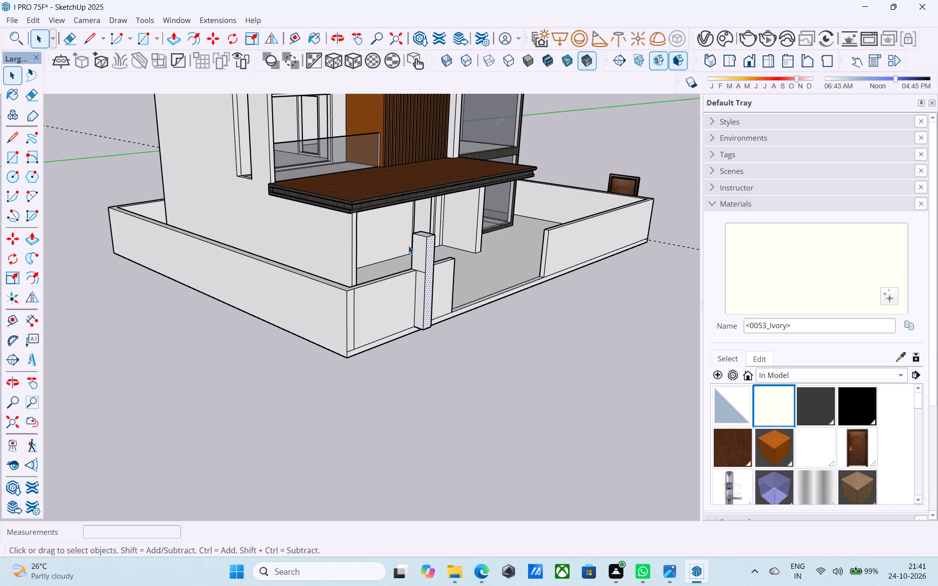
{"action": "middle_click_drag", "start_coordinate": [408, 244], "coordinate": [426, 228]}
{"action": "scroll", "coordinate": [440, 237], "scroll_direction": "up", "scroll_amount": 13}
{"action": "key", "text": "e"}
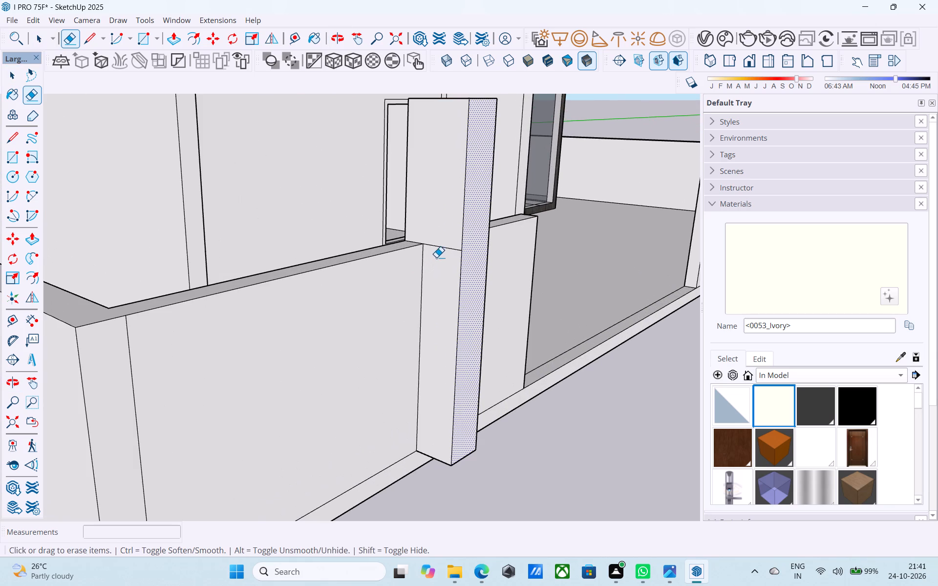
{"action": "left_click_drag", "start_coordinate": [438, 254], "coordinate": [441, 247]}
{"action": "key", "text": "space"}
Examine the projecting pillar, front boundary wall and front opening from several angles.
{"action": "scroll", "coordinate": [440, 254], "scroll_direction": "up", "scroll_amount": 1}
{"action": "scroll", "coordinate": [441, 258], "scroll_direction": "down", "scroll_amount": 1}
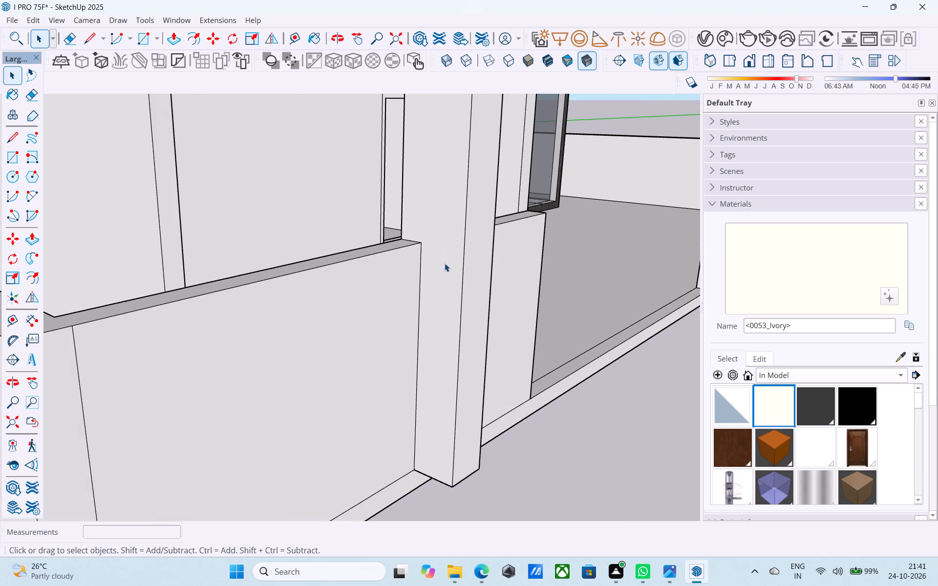
{"action": "scroll", "coordinate": [445, 263], "scroll_direction": "down", "scroll_amount": 9}
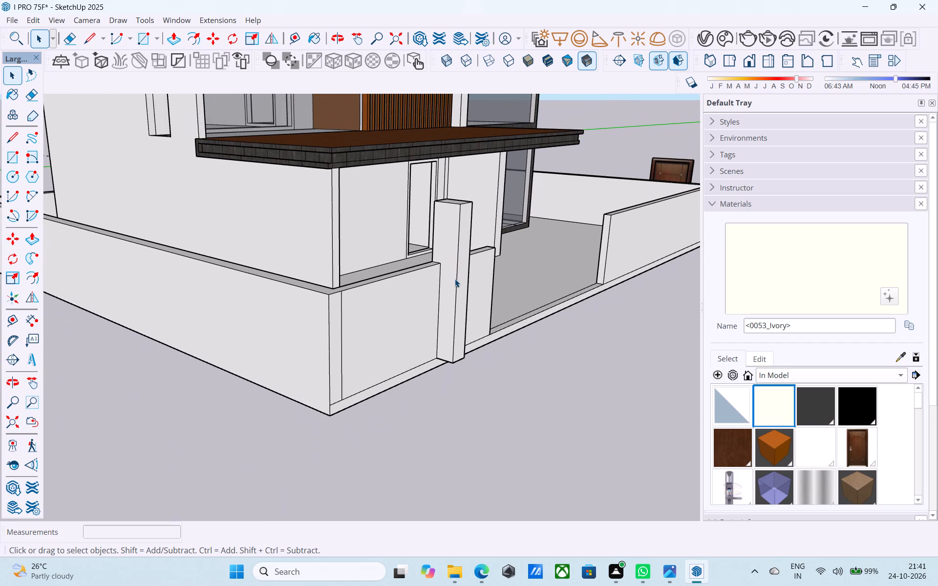
{"action": "scroll", "coordinate": [455, 279], "scroll_direction": "down", "scroll_amount": 5}
{"action": "middle_click_drag", "start_coordinate": [455, 279], "coordinate": [267, 253]}
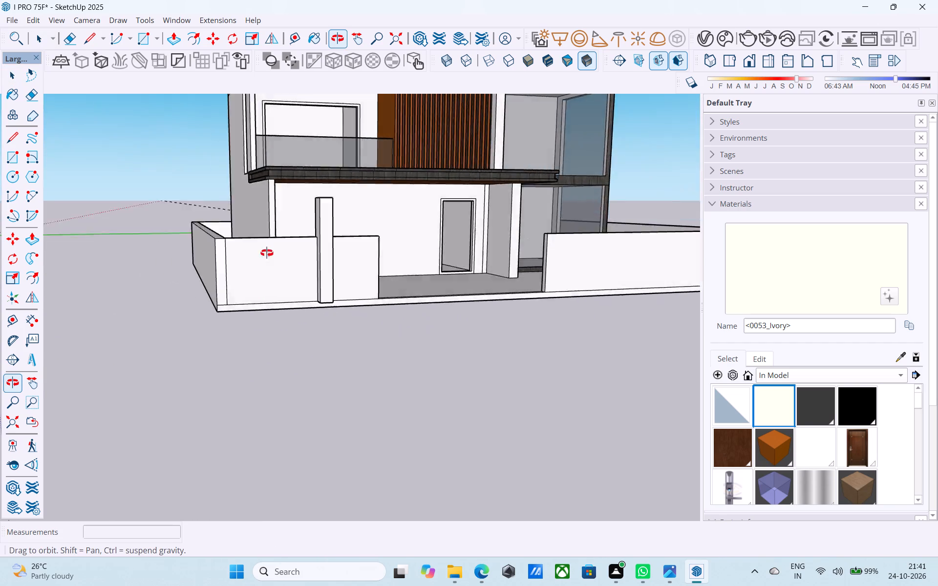
{"action": "middle_click_drag", "start_coordinate": [267, 253], "coordinate": [189, 277]}
{"action": "middle_click_drag", "start_coordinate": [260, 234], "coordinate": [226, 250]}
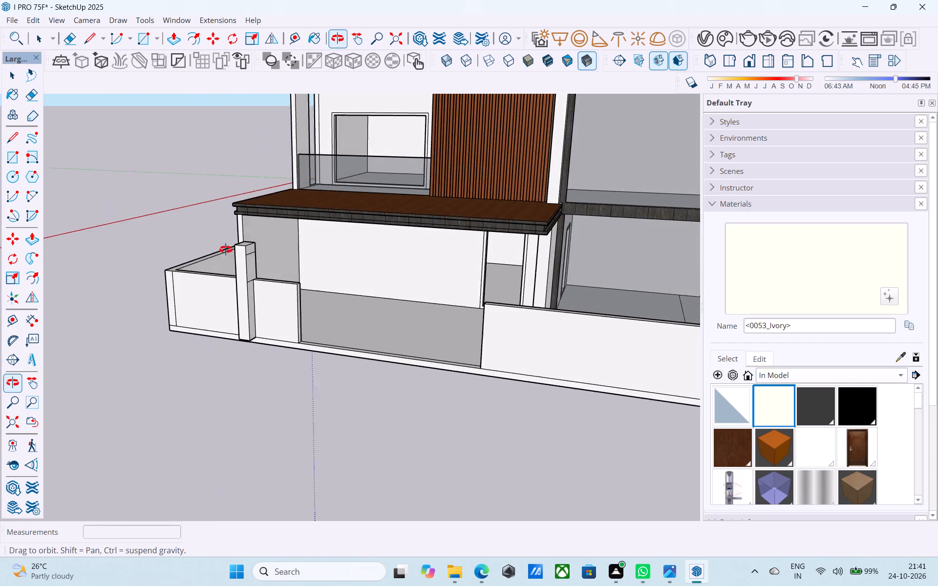
Draw a 10' vertical line up from the outer bottom corner of the projecting front pillar.
{"action": "middle_click_drag", "start_coordinate": [226, 250], "coordinate": [211, 249]}
{"action": "scroll", "coordinate": [230, 255], "scroll_direction": "up", "scroll_amount": 6}
{"action": "middle_click_drag", "start_coordinate": [247, 252], "coordinate": [248, 245], "text": "shift"}
{"action": "middle_click_drag", "start_coordinate": [241, 241], "coordinate": [263, 254]}
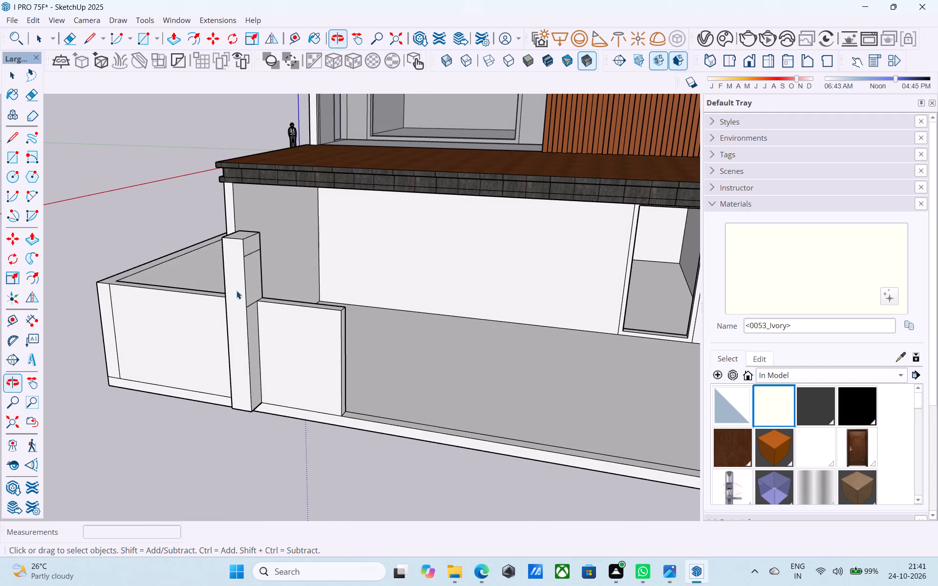
{"action": "key", "text": "l"}
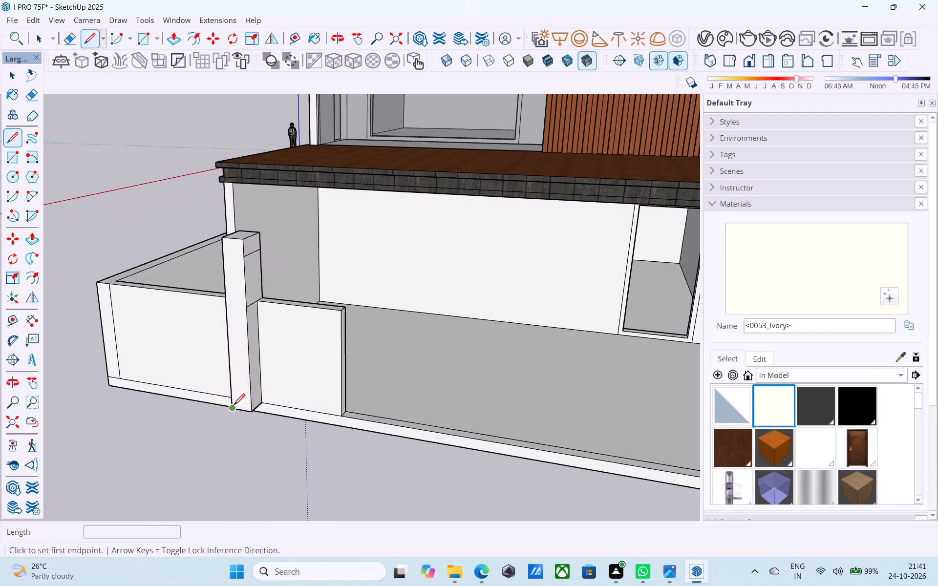
{"action": "left_click", "coordinate": [234, 406]}
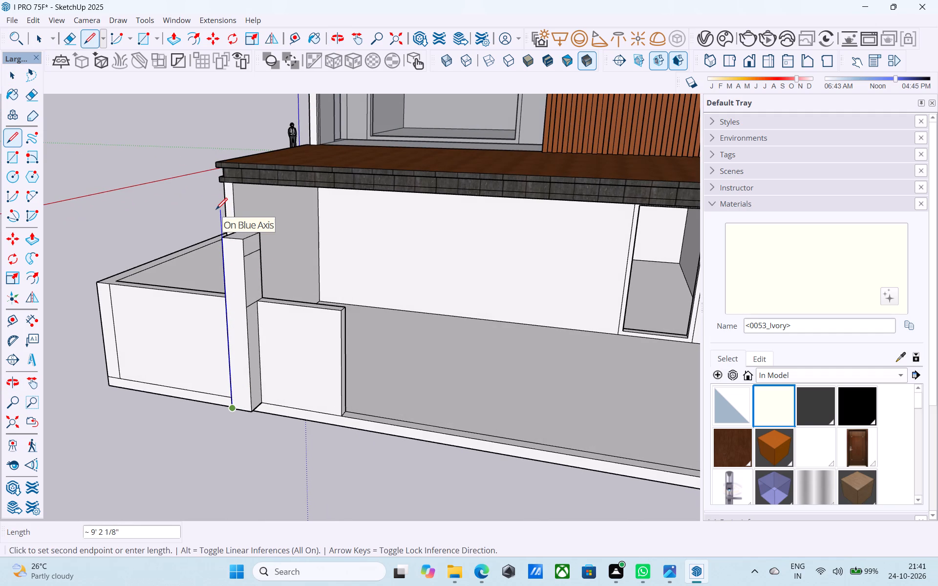
{"action": "key", "text": "2"}
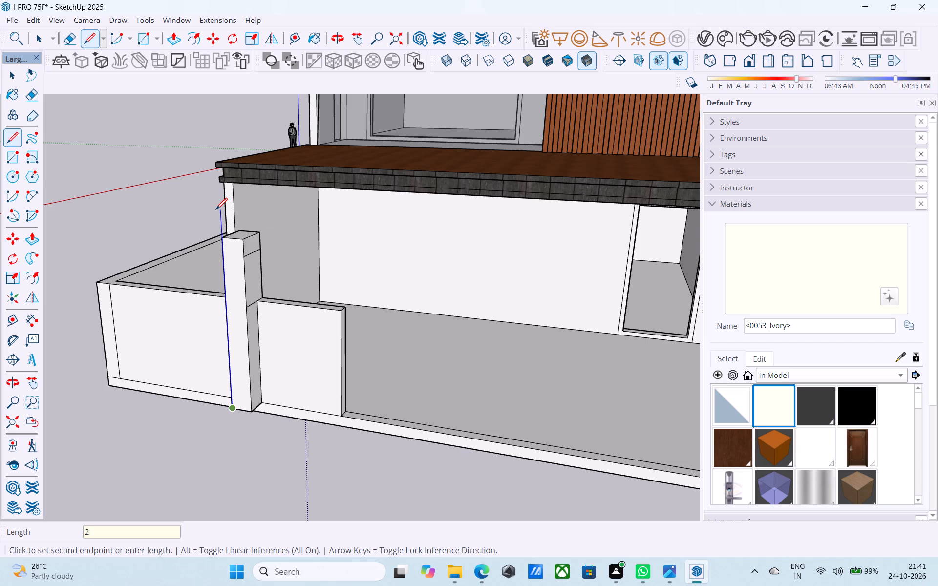
{"action": "key", "text": "BackSpace"}
{"action": "type", "text": "10'"}
{"action": "key", "text": "Return"}
{"action": "key", "text": "space"}
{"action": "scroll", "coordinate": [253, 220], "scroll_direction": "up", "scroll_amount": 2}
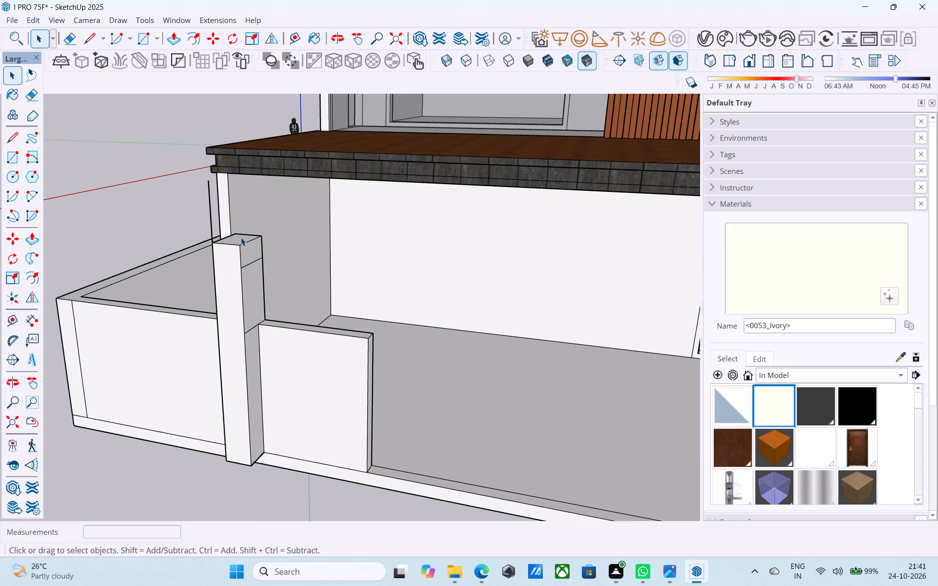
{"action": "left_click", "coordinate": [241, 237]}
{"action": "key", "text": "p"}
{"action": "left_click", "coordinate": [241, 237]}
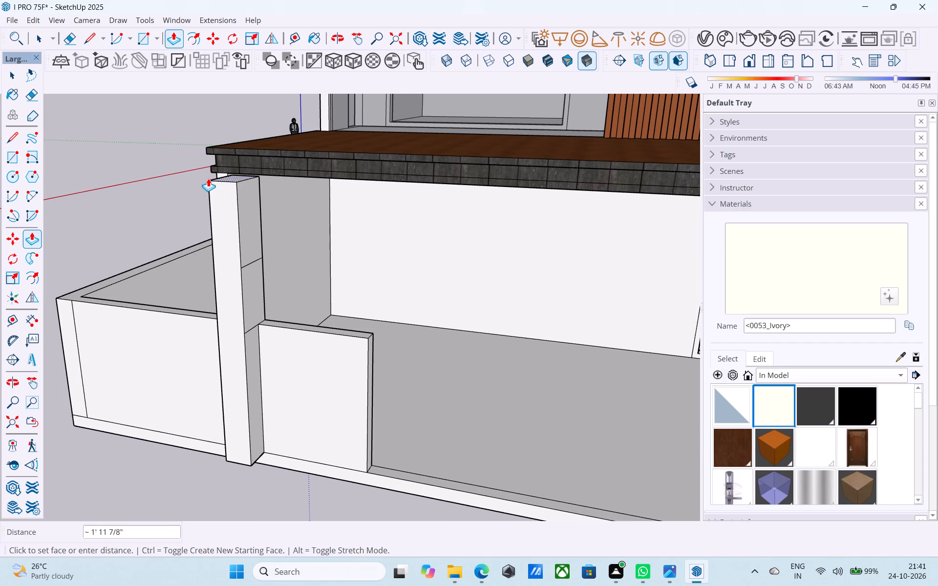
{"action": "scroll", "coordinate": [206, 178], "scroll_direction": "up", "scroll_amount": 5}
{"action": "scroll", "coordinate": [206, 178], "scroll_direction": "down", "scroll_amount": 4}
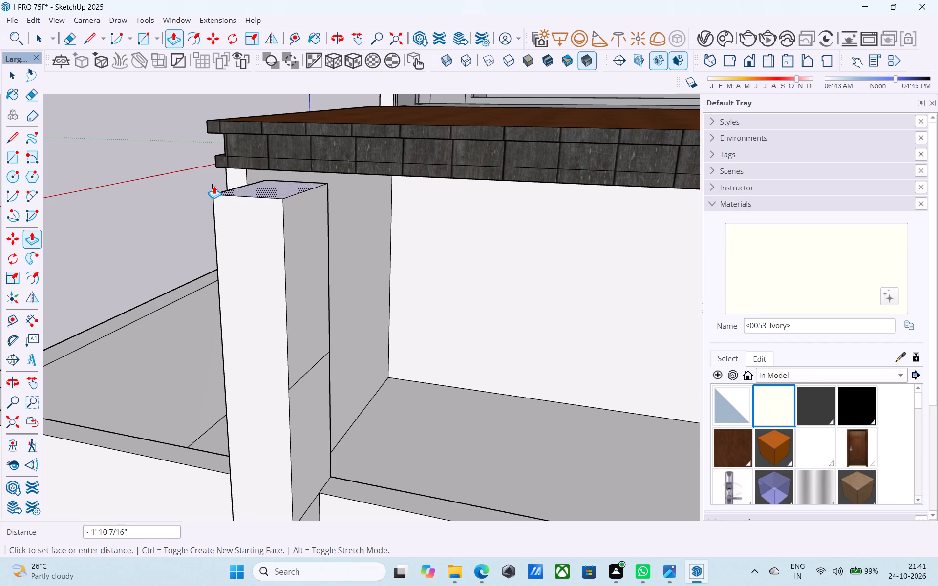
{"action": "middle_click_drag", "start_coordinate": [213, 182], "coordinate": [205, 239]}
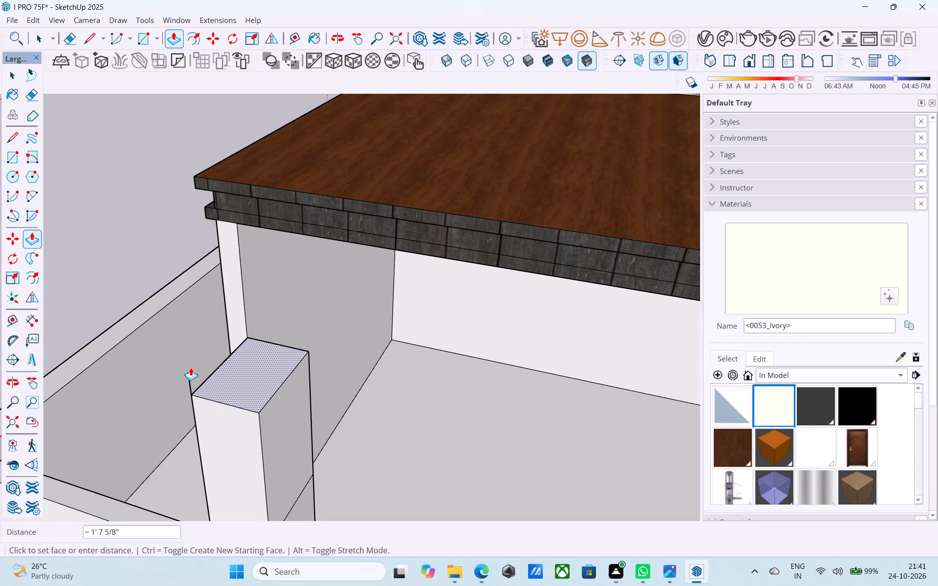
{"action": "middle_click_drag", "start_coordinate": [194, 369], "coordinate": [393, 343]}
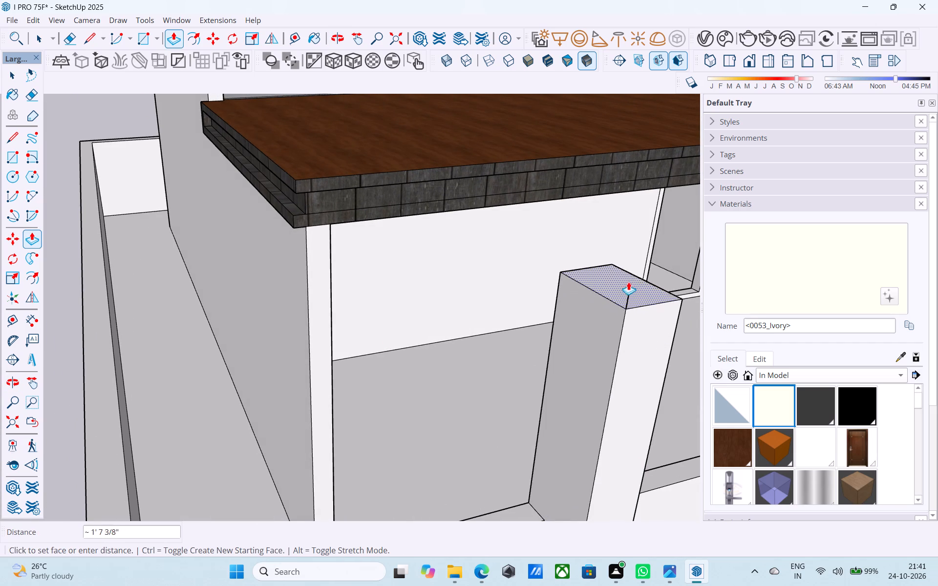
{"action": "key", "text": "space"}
Pull the top face of the projecting front pillar up by 2'.
{"action": "left_click", "coordinate": [600, 385]}
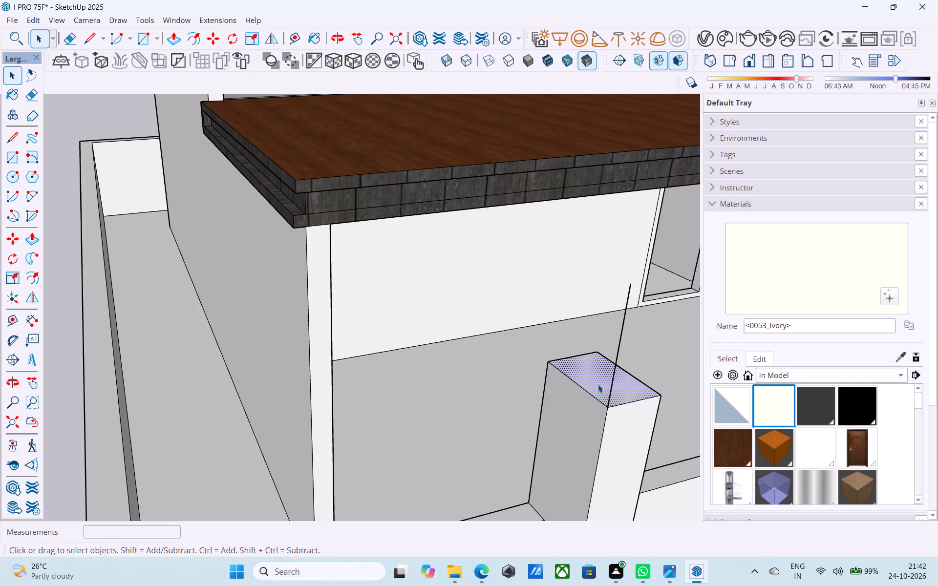
{"action": "key", "text": "p"}
{"action": "left_click", "coordinate": [598, 384]}
{"action": "type", "text": "2'"}
{"action": "key", "text": "Return"}
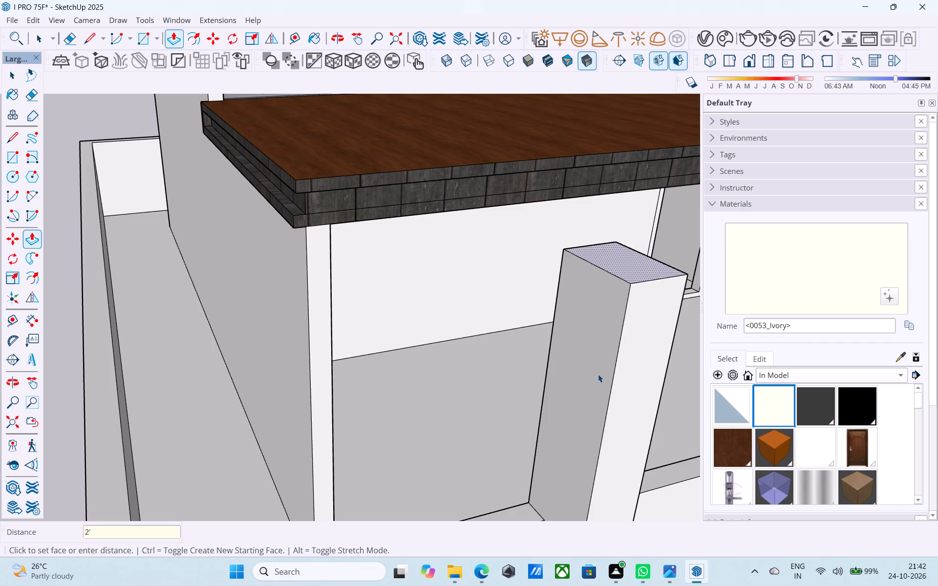
{"action": "key", "text": "space"}
Copy the top edge of the pillar's opening-side face 9" down that face.
{"action": "scroll", "coordinate": [578, 381], "scroll_direction": "down", "scroll_amount": 9}
{"action": "middle_click_drag", "start_coordinate": [497, 365], "coordinate": [282, 262]}
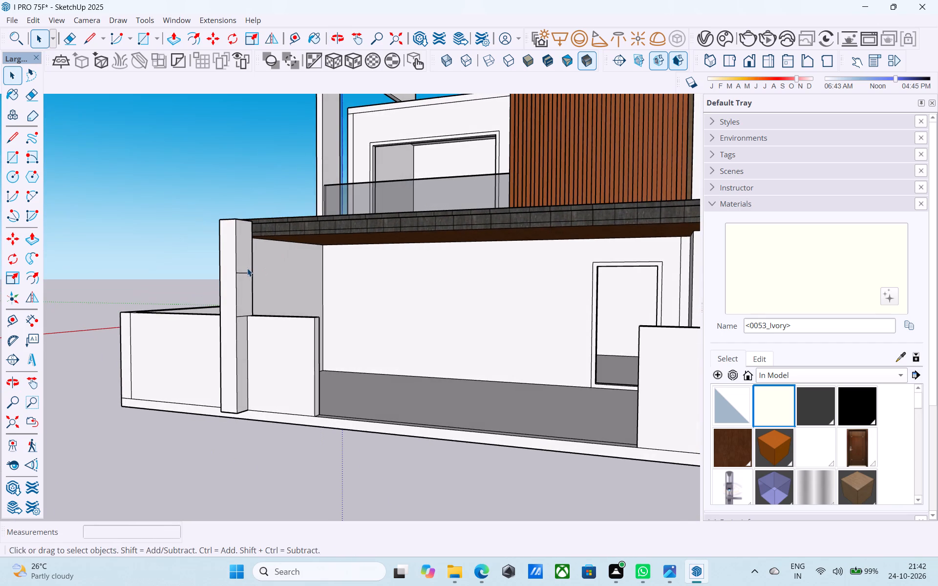
{"action": "middle_click_drag", "start_coordinate": [247, 269], "coordinate": [272, 347], "text": "shift"}
{"action": "scroll", "coordinate": [267, 328], "scroll_direction": "up", "scroll_amount": 4}
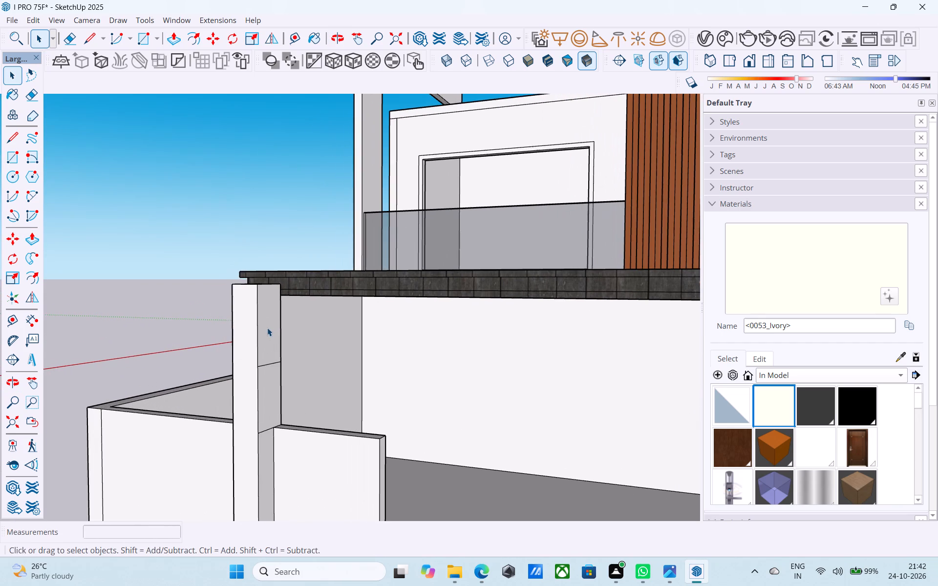
{"action": "middle_click_drag", "start_coordinate": [261, 289], "coordinate": [253, 327]}
{"action": "scroll", "coordinate": [251, 335], "scroll_direction": "up", "scroll_amount": 4}
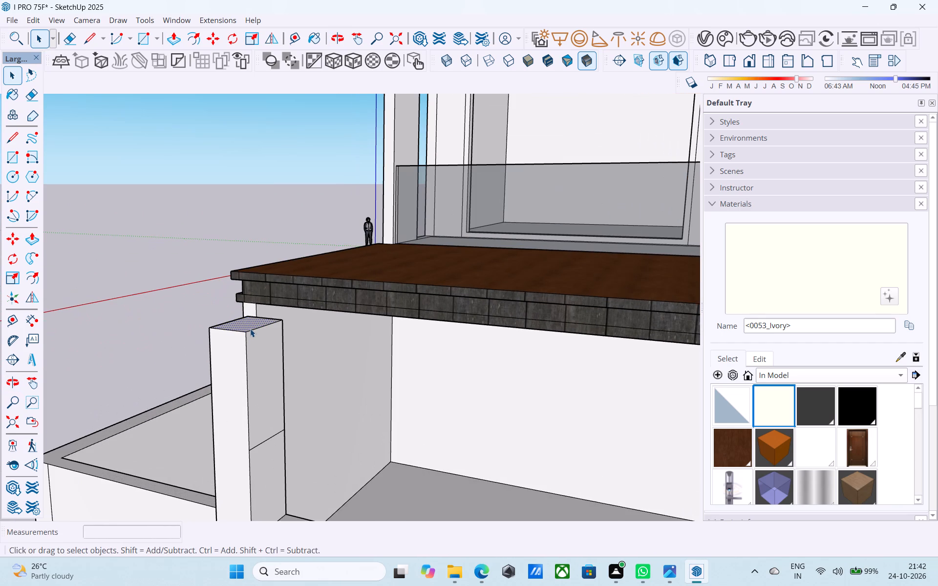
{"action": "left_click", "coordinate": [251, 330]}
{"action": "key", "text": "m"}
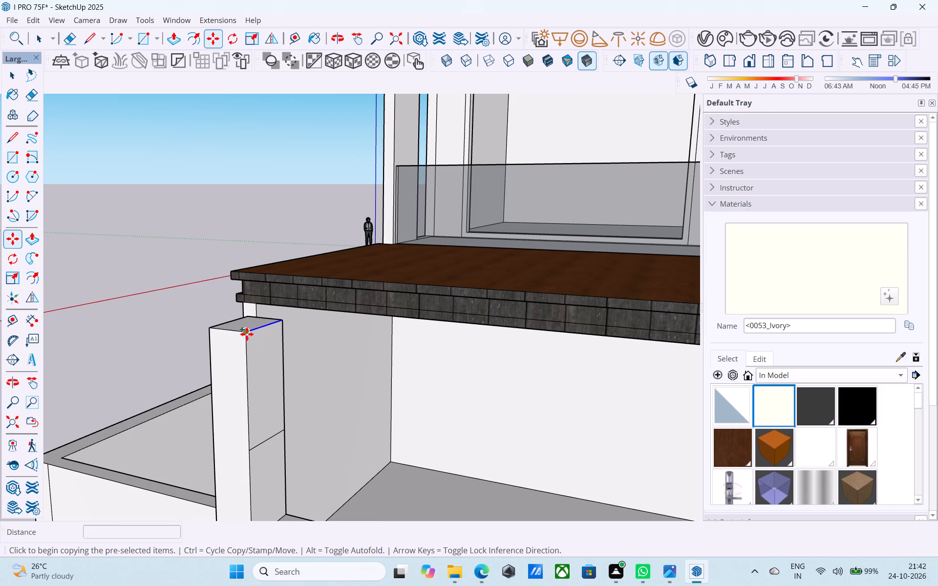
{"action": "left_click", "coordinate": [247, 334]}
{"action": "key", "text": "6"}
{"action": "key", "text": "shift+quotedbl"}
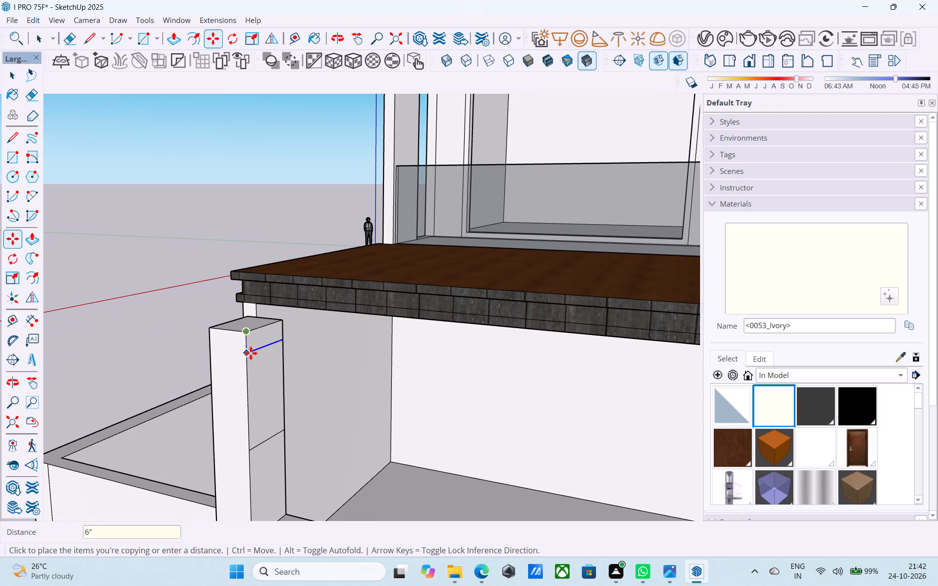
{"action": "key", "text": "Return"}
{"action": "key", "text": "9"}
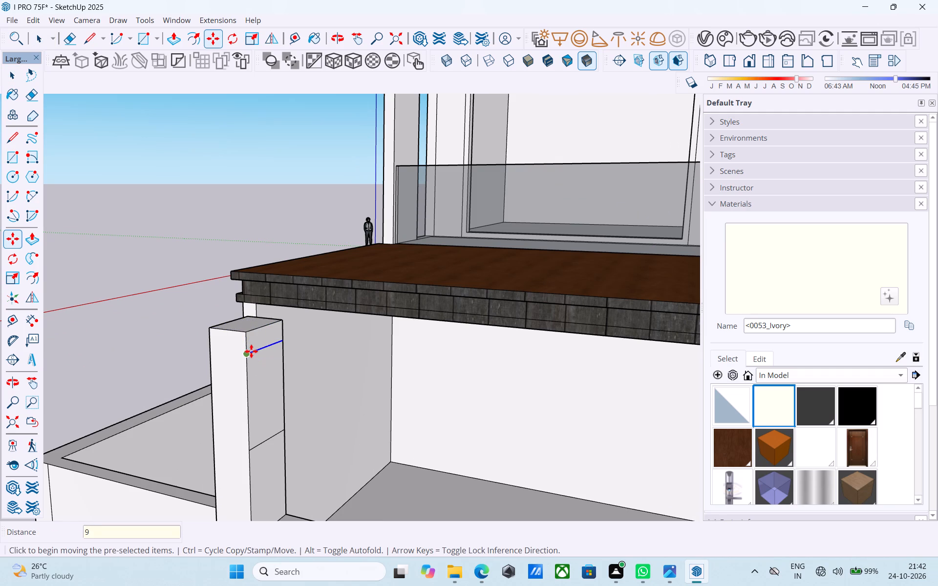
{"action": "key", "text": "shift+quotedbl"}
{"action": "key", "text": "Return"}
{"action": "key", "text": "space"}
Pull the 9" band at the top of the pillar's side face out 22' 6" across the front as a beam.
{"action": "left_click", "coordinate": [255, 350]}
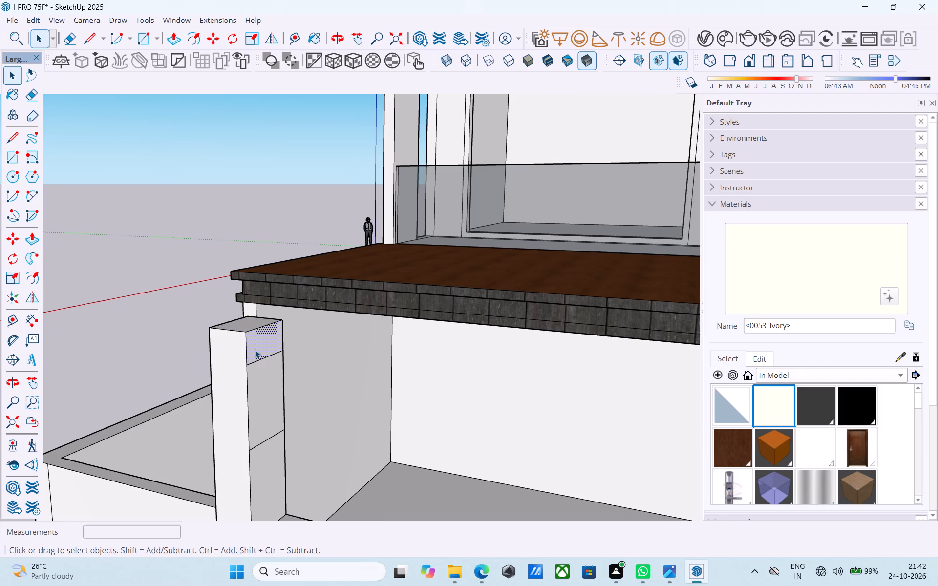
{"action": "key", "text": "p"}
{"action": "left_click", "coordinate": [255, 350]}
{"action": "scroll", "coordinate": [290, 362], "scroll_direction": "down", "scroll_amount": 11}
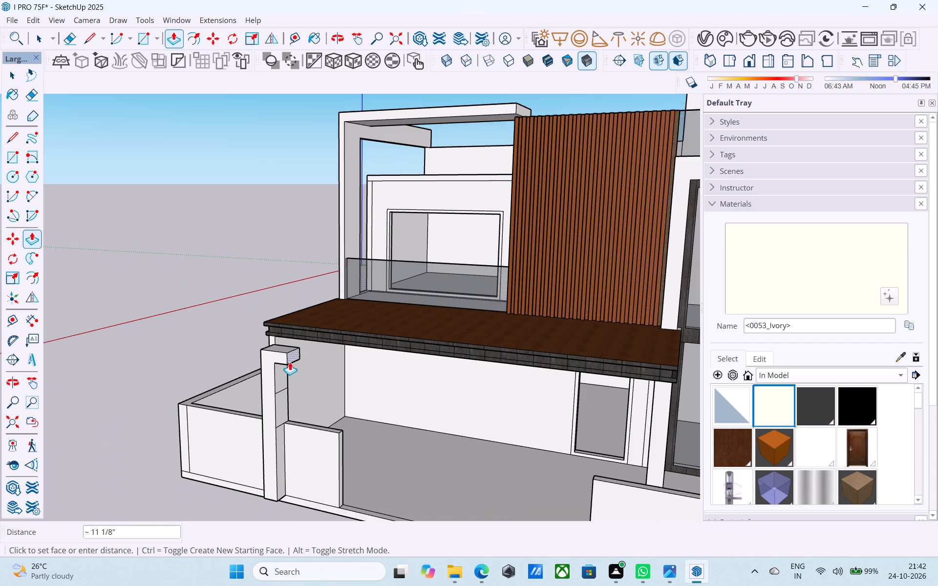
{"action": "scroll", "coordinate": [290, 362], "scroll_direction": "down", "scroll_amount": 3}
{"action": "scroll", "coordinate": [567, 368], "scroll_direction": "up", "scroll_amount": 4}
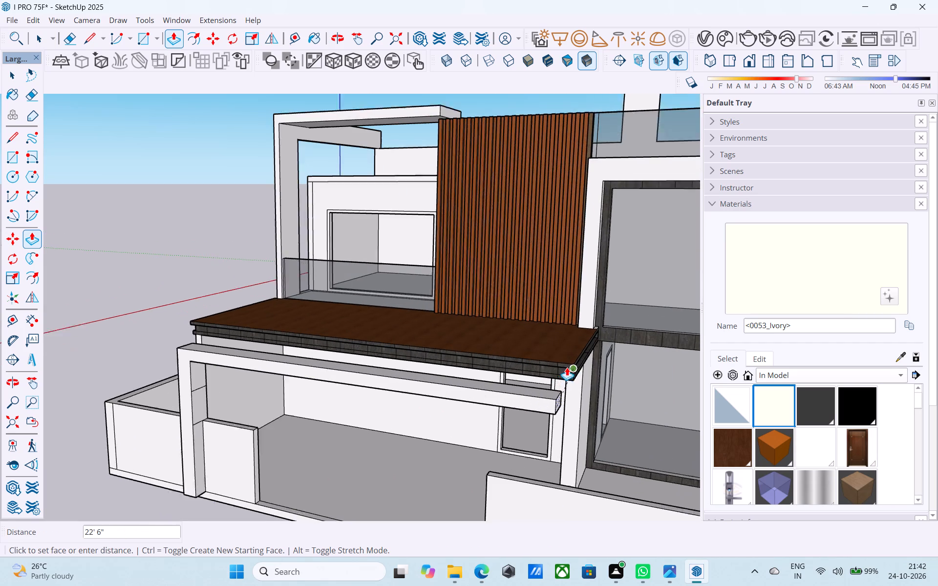
{"action": "left_click", "coordinate": [571, 367]}
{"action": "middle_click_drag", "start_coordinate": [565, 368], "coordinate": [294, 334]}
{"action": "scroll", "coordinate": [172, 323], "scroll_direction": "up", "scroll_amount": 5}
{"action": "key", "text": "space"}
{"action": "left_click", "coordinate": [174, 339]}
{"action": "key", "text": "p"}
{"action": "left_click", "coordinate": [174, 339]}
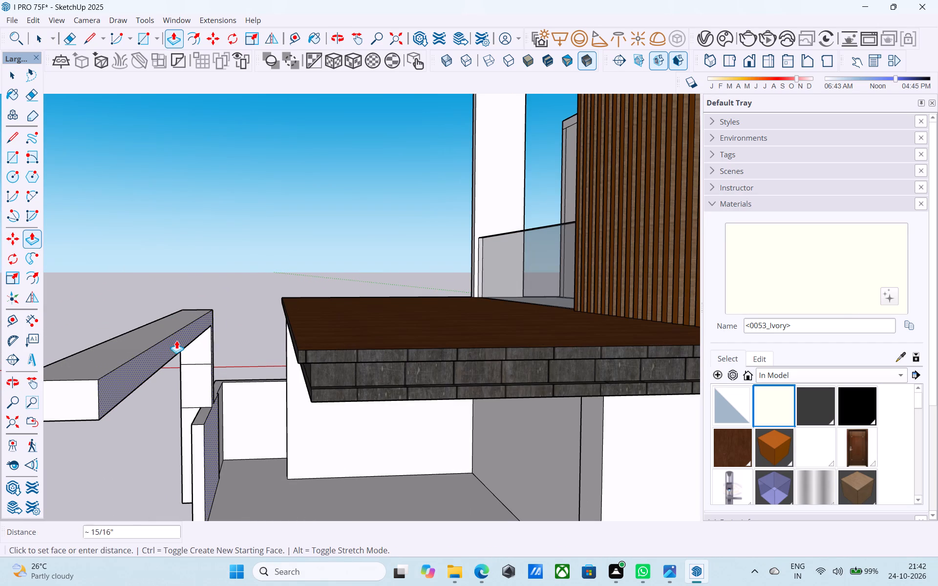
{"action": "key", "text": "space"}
Draw a 1' line along the pillar's back face at the boundary wall's top to separate it from the wall face.
{"action": "middle_click", "coordinate": [207, 402]}
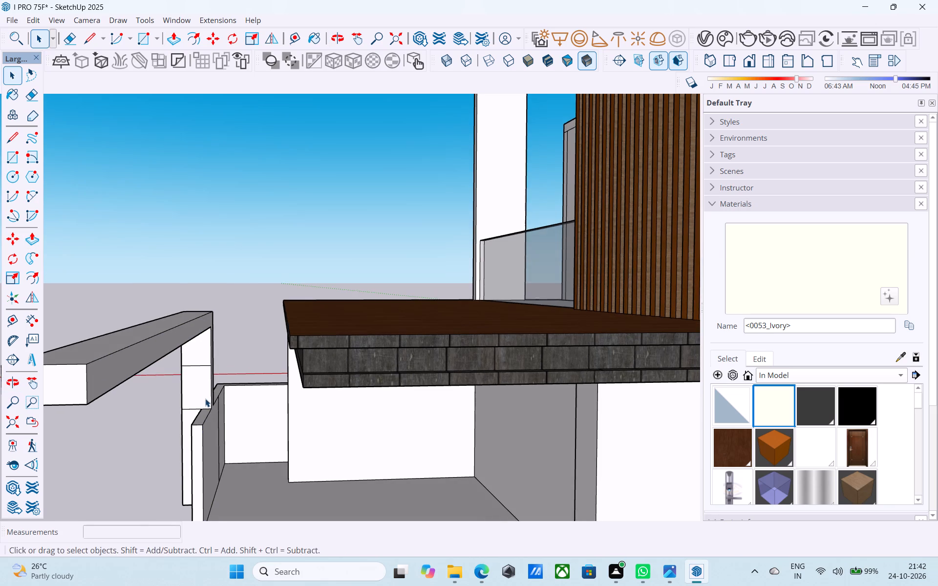
{"action": "scroll", "coordinate": [205, 398], "scroll_direction": "up", "scroll_amount": 12}
{"action": "key", "text": "l"}
{"action": "left_click", "coordinate": [216, 423]}
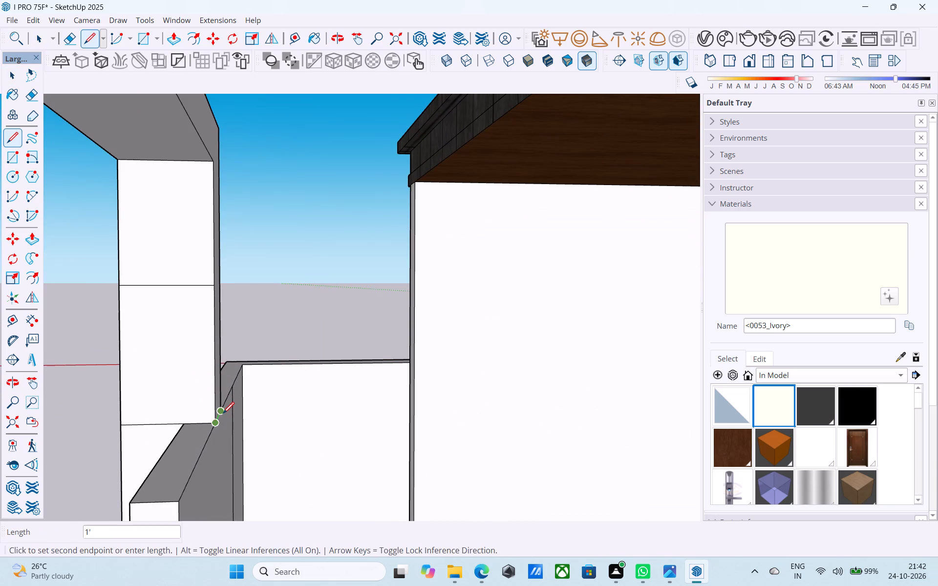
{"action": "left_click", "coordinate": [223, 413]}
{"action": "scroll", "coordinate": [224, 413], "scroll_direction": "down", "scroll_amount": 11}
{"action": "key", "text": "space"}
Pull the back face of the beam and upper pillar 2' toward the house.
{"action": "left_click", "coordinate": [169, 361]}
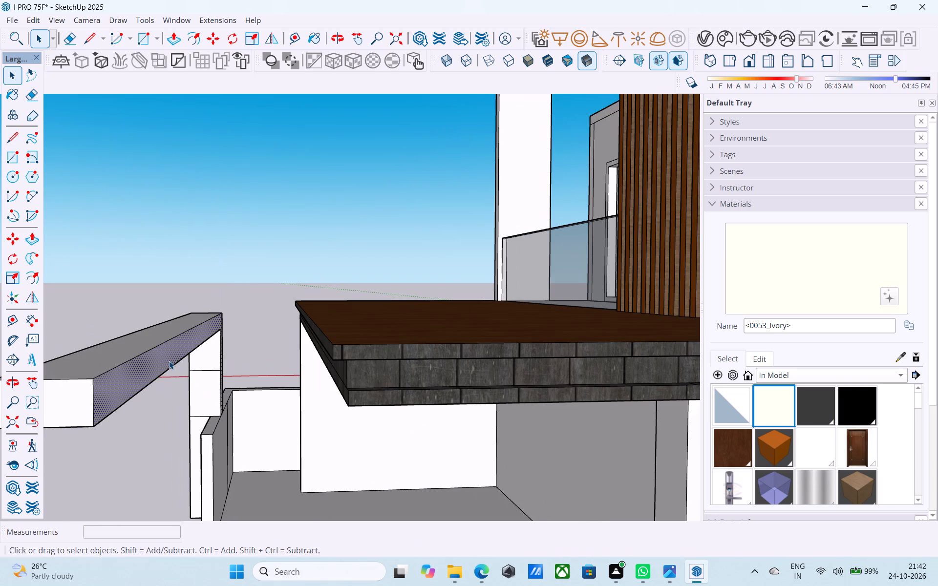
{"action": "key", "text": "p"}
{"action": "left_click", "coordinate": [169, 361]}
{"action": "type", "text": "2'"}
{"action": "key", "text": "Return"}
Extend the underside of the pillar's widened back portion 5' down to the floor behind the boundary wall.
{"action": "middle_click_drag", "start_coordinate": [185, 365], "coordinate": [211, 313]}
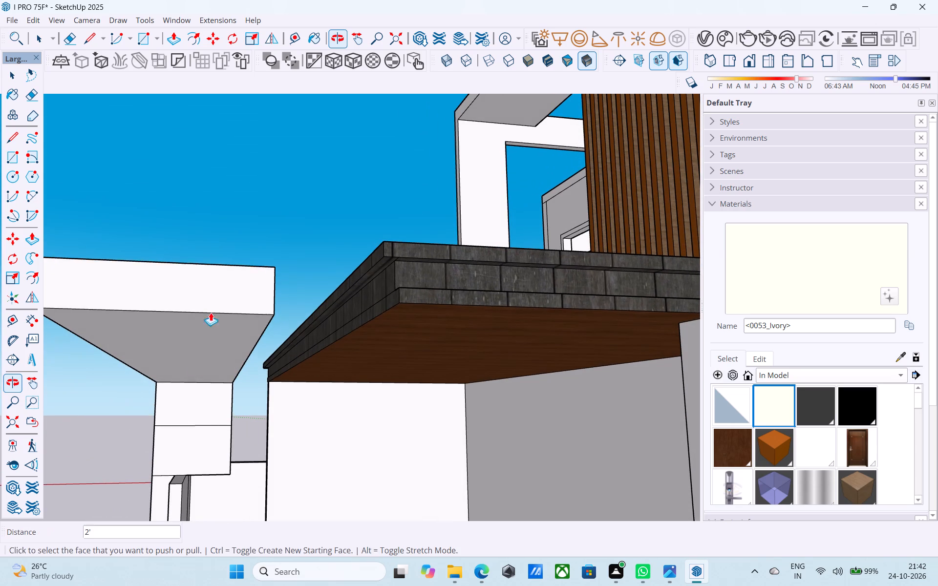
{"action": "scroll", "coordinate": [189, 403], "scroll_direction": "down", "scroll_amount": 1}
{"action": "middle_click_drag", "start_coordinate": [189, 403], "coordinate": [222, 293], "text": "shift"}
{"action": "middle_click_drag", "start_coordinate": [221, 341], "coordinate": [310, 462], "text": "shift"}
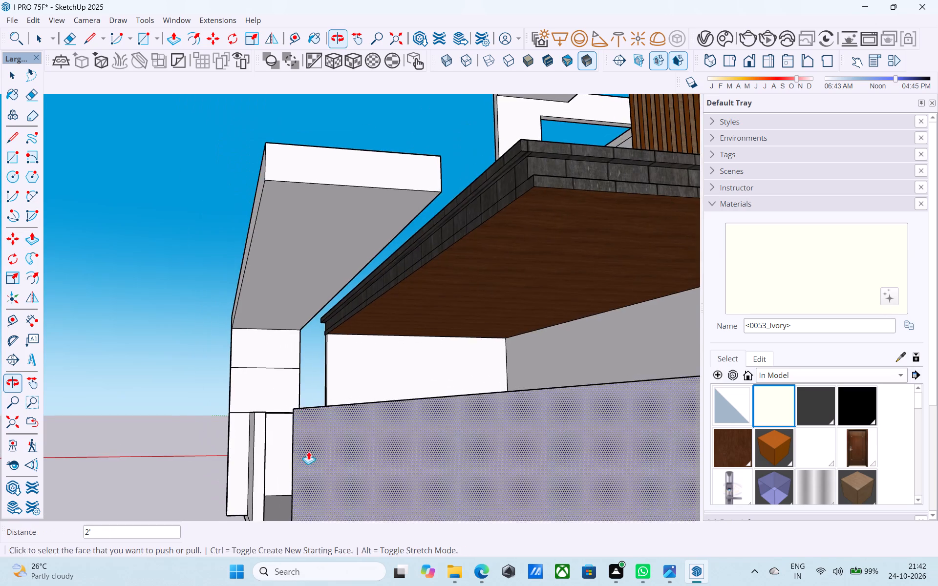
{"action": "middle_click_drag", "start_coordinate": [298, 398], "coordinate": [356, 470]}
{"action": "scroll", "coordinate": [337, 472], "scroll_direction": "up", "scroll_amount": 13}
{"action": "middle_click_drag", "start_coordinate": [331, 454], "coordinate": [257, 354], "text": "shift"}
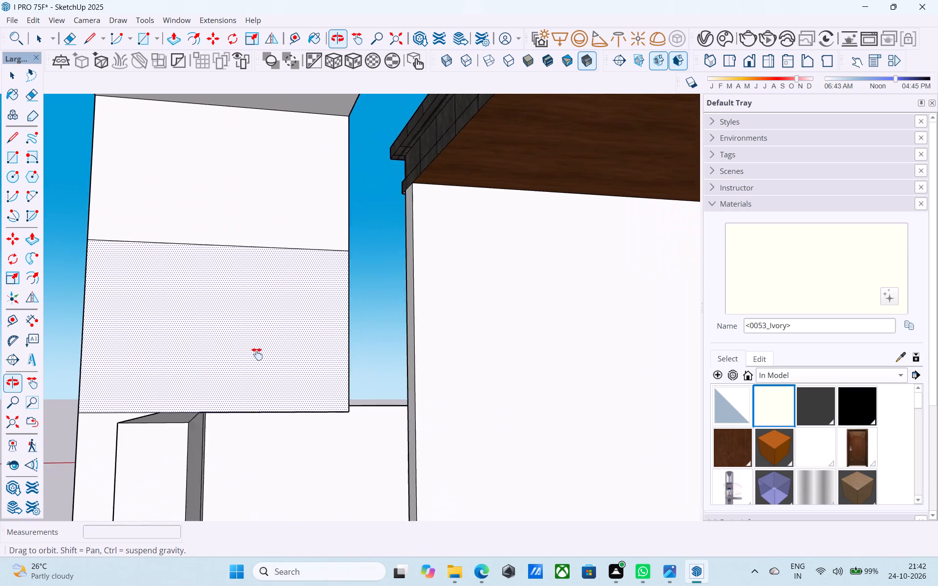
{"action": "middle_click_drag", "start_coordinate": [257, 354], "coordinate": [187, 308], "text": "shift"}
{"action": "left_click", "coordinate": [207, 390]}
{"action": "scroll", "coordinate": [207, 402], "scroll_direction": "down", "scroll_amount": 4}
{"action": "middle_click_drag", "start_coordinate": [209, 414], "coordinate": [288, 512]}
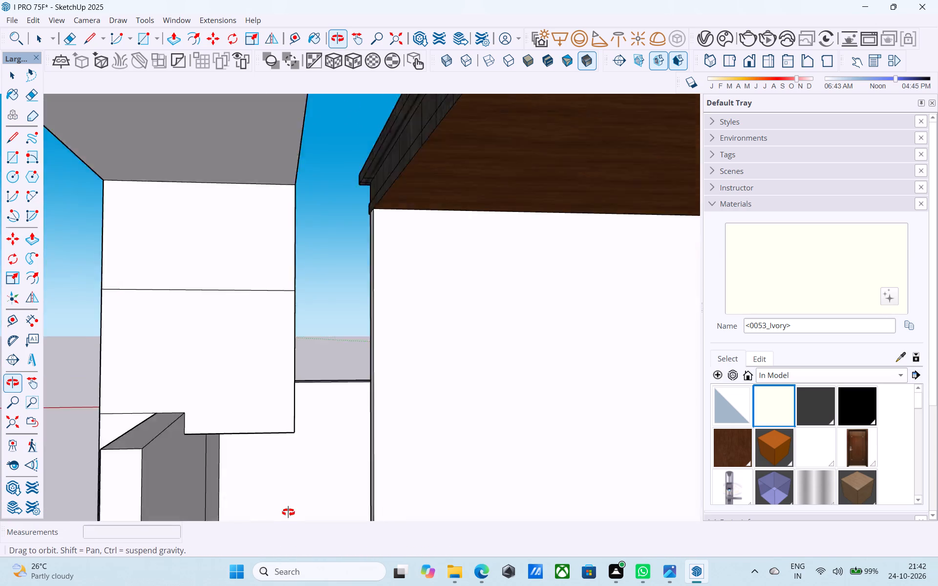
{"action": "middle_click_drag", "start_coordinate": [288, 512], "coordinate": [356, 343]}
{"action": "left_click", "coordinate": [393, 441]}
Erase the two horizontal seams on the pillar's opening-side face.
{"action": "scroll", "coordinate": [395, 411], "scroll_direction": "down", "scroll_amount": 6}
{"action": "middle_click_drag", "start_coordinate": [384, 420], "coordinate": [378, 428]}
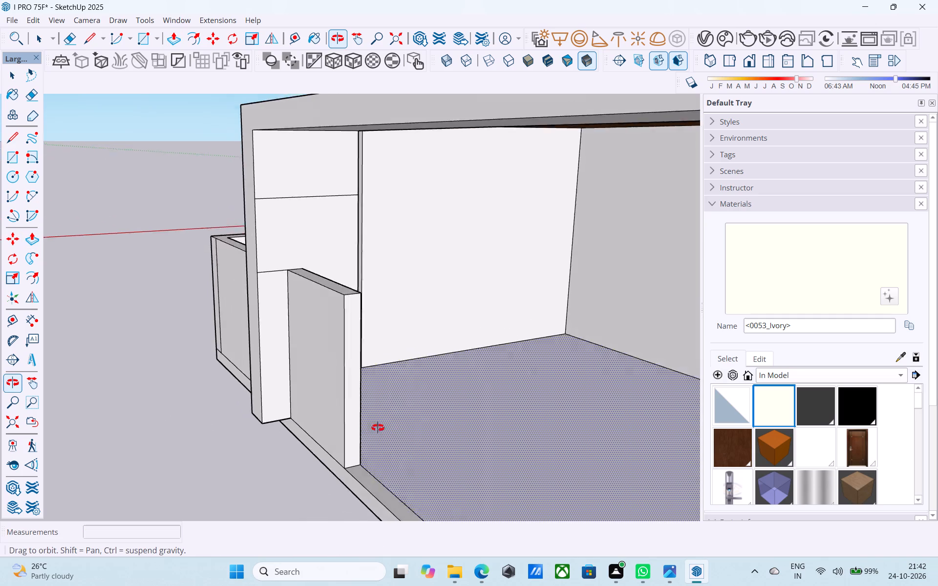
{"action": "middle_click_drag", "start_coordinate": [378, 428], "coordinate": [362, 433]}
{"action": "middle_click_drag", "start_coordinate": [362, 405], "coordinate": [356, 429], "text": "shift"}
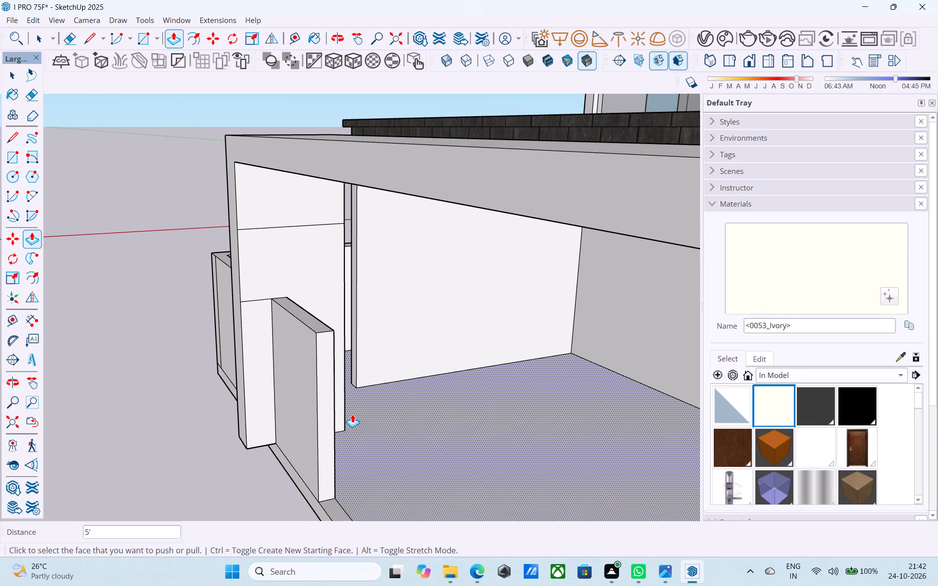
{"action": "scroll", "coordinate": [352, 414], "scroll_direction": "down", "scroll_amount": 2}
{"action": "middle_click_drag", "start_coordinate": [351, 414], "coordinate": [354, 422], "text": "shift"}
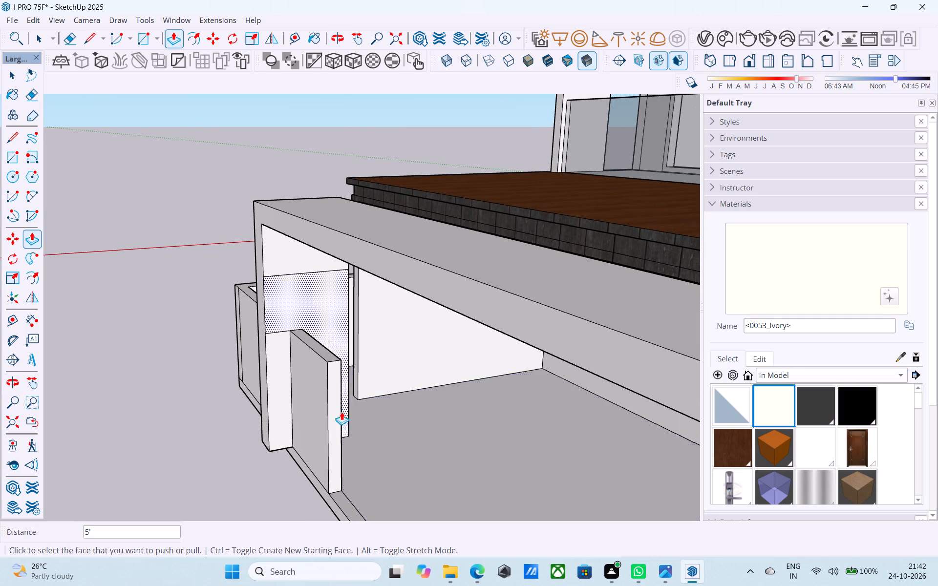
{"action": "key", "text": "e"}
{"action": "left_click", "coordinate": [298, 278]}
{"action": "left_click", "coordinate": [272, 336]}
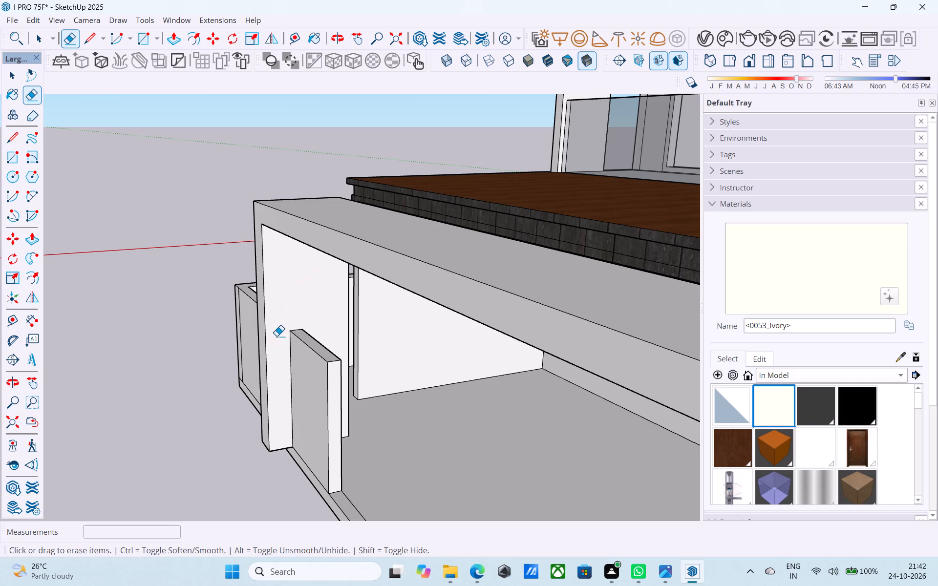
Extend the underside of the front pillar down to the bottom edge of the boundary wall's base.
{"action": "middle_click_drag", "start_coordinate": [302, 349], "coordinate": [676, 350], "text": "shift"}
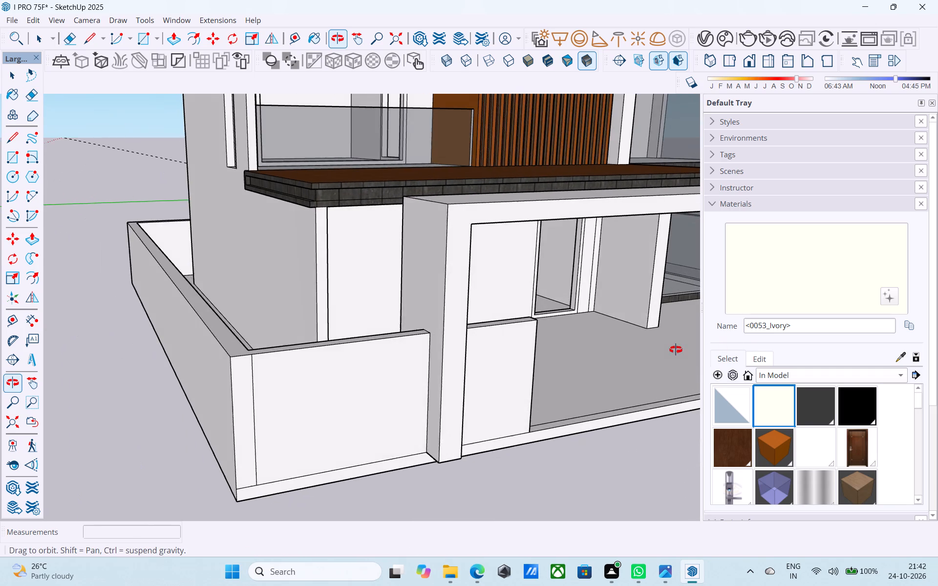
{"action": "middle_click_drag", "start_coordinate": [676, 350], "coordinate": [653, 291], "text": "shift"}
{"action": "middle_click_drag", "start_coordinate": [476, 368], "coordinate": [476, 379]}
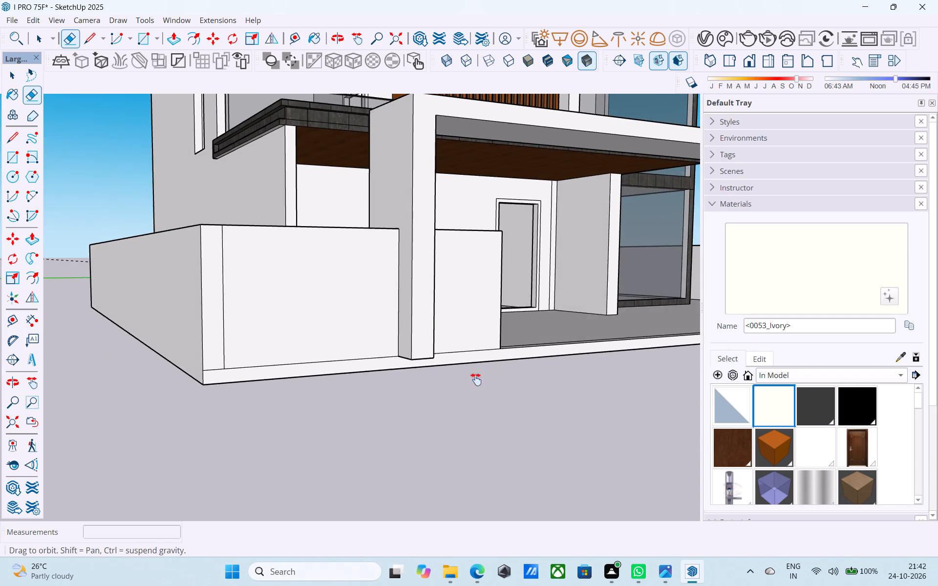
{"action": "middle_click_drag", "start_coordinate": [476, 379], "coordinate": [488, 320]}
{"action": "scroll", "coordinate": [439, 290], "scroll_direction": "up", "scroll_amount": 8}
{"action": "key", "text": "space"}
{"action": "left_click", "coordinate": [426, 253]}
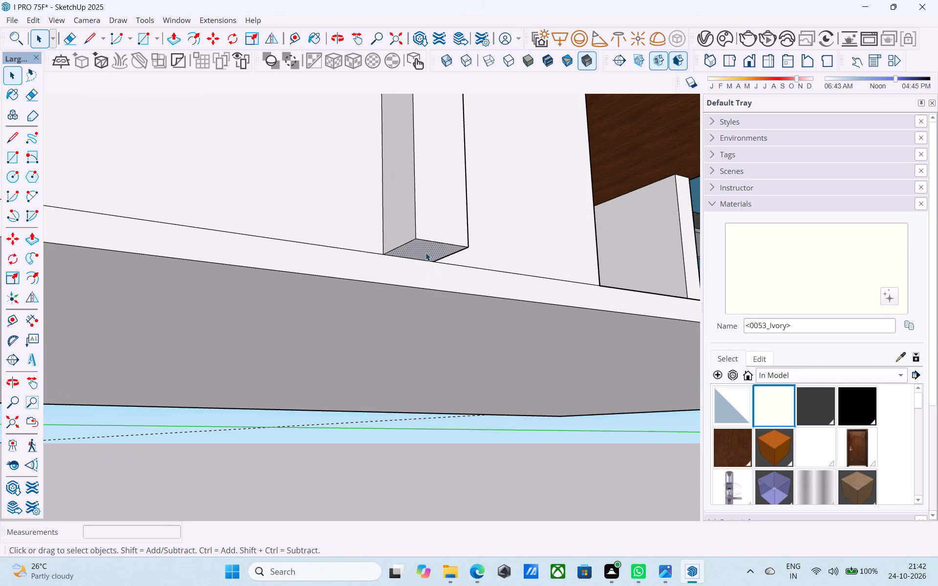
{"action": "key", "text": "p"}
{"action": "left_click", "coordinate": [426, 252]}
{"action": "left_click", "coordinate": [356, 283]}
{"action": "key", "text": "space"}
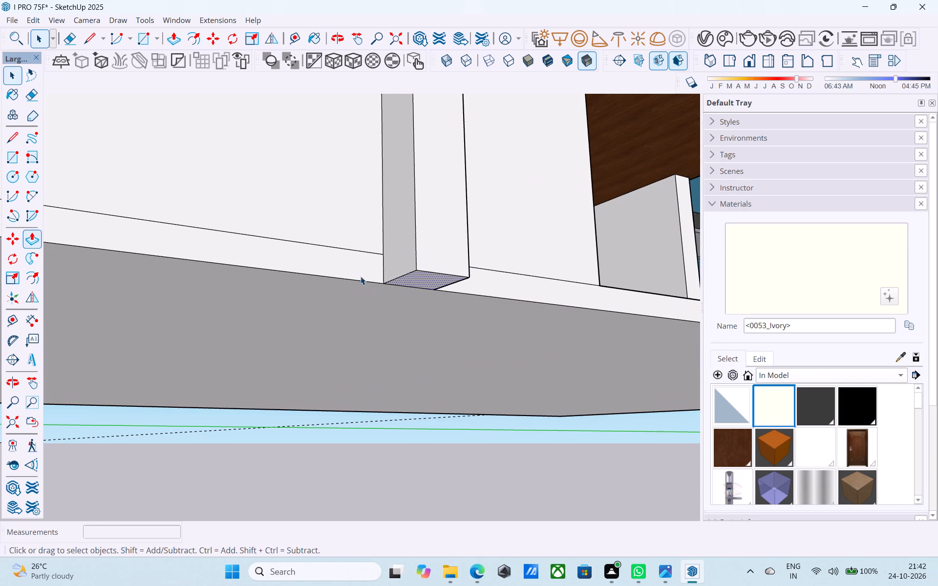
Save the model.
{"action": "scroll", "coordinate": [361, 276], "scroll_direction": "down", "scroll_amount": 4}
{"action": "middle_click_drag", "start_coordinate": [360, 284], "coordinate": [348, 411]}
{"action": "scroll", "coordinate": [352, 405], "scroll_direction": "down", "scroll_amount": 15}
{"action": "key", "text": "ctrl+s"}
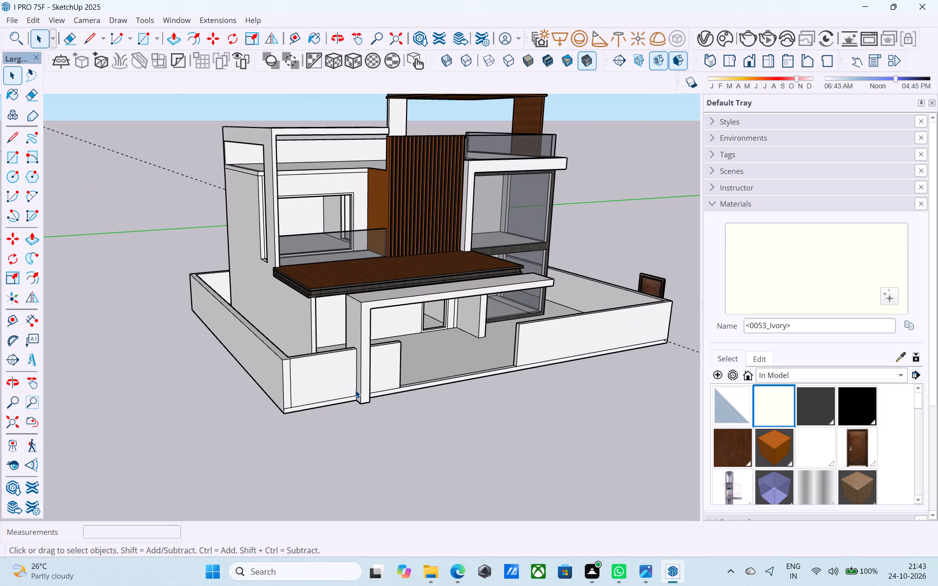
Copy the vertical line near the short front wall's outer corner 2.5' toward the pillar and divide the distance into 8 equal spaces.
{"action": "middle_click_drag", "start_coordinate": [355, 390], "coordinate": [336, 385]}
{"action": "scroll", "coordinate": [282, 390], "scroll_direction": "up", "scroll_amount": 6}
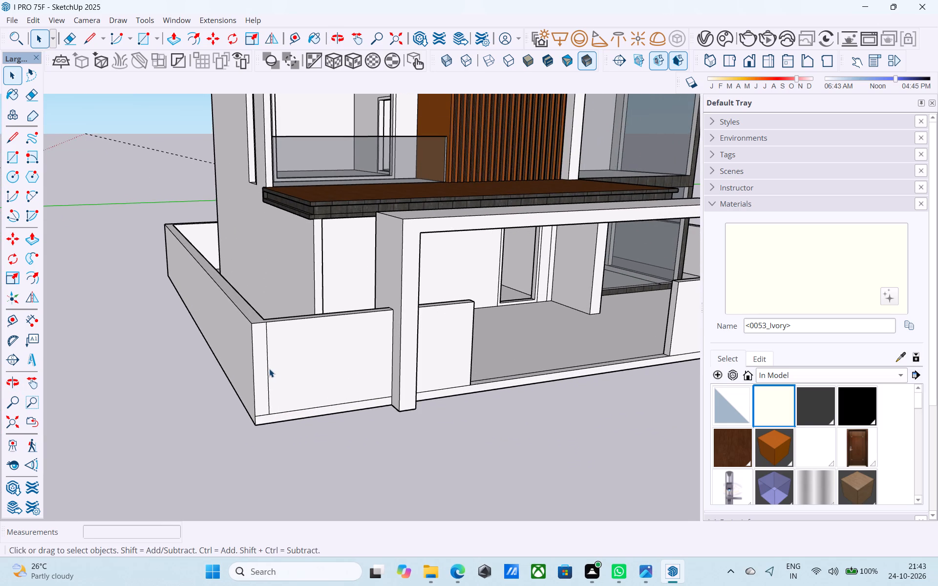
{"action": "scroll", "coordinate": [269, 369], "scroll_direction": "up", "scroll_amount": 1}
{"action": "middle_click_drag", "start_coordinate": [269, 369], "coordinate": [277, 420]}
{"action": "left_click", "coordinate": [279, 416]}
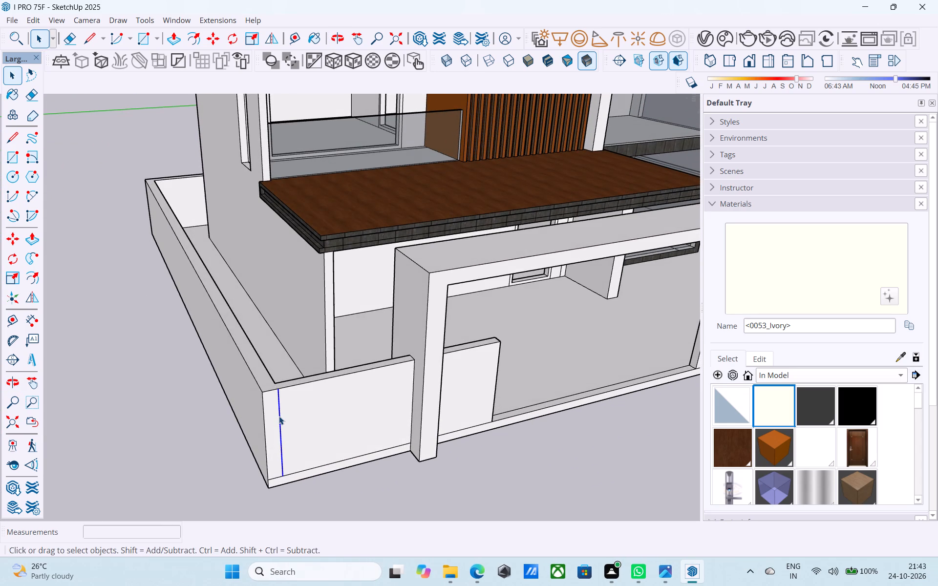
{"action": "key", "text": "m"}
{"action": "left_click", "coordinate": [281, 392]}
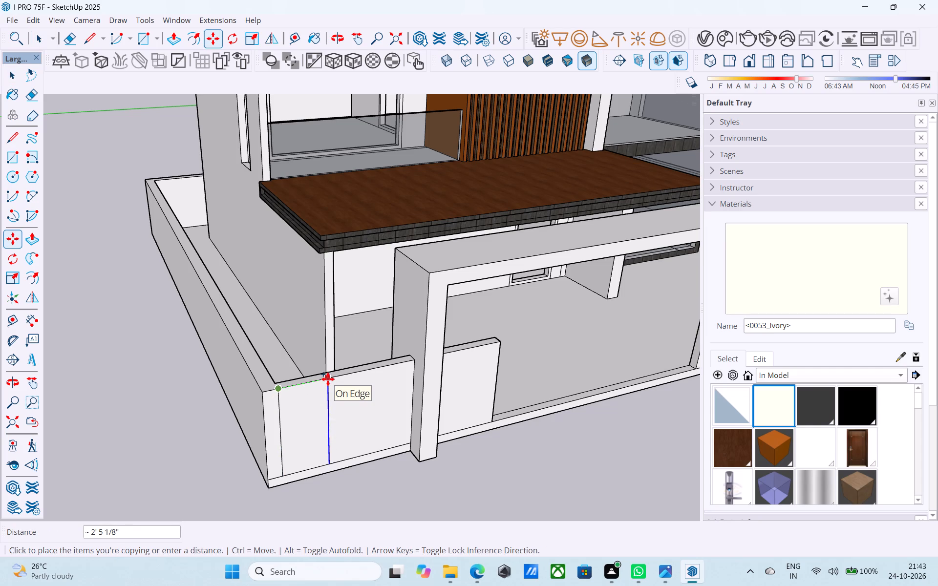
{"action": "type", "text": "2.5'"}
{"action": "key", "text": "Return"}
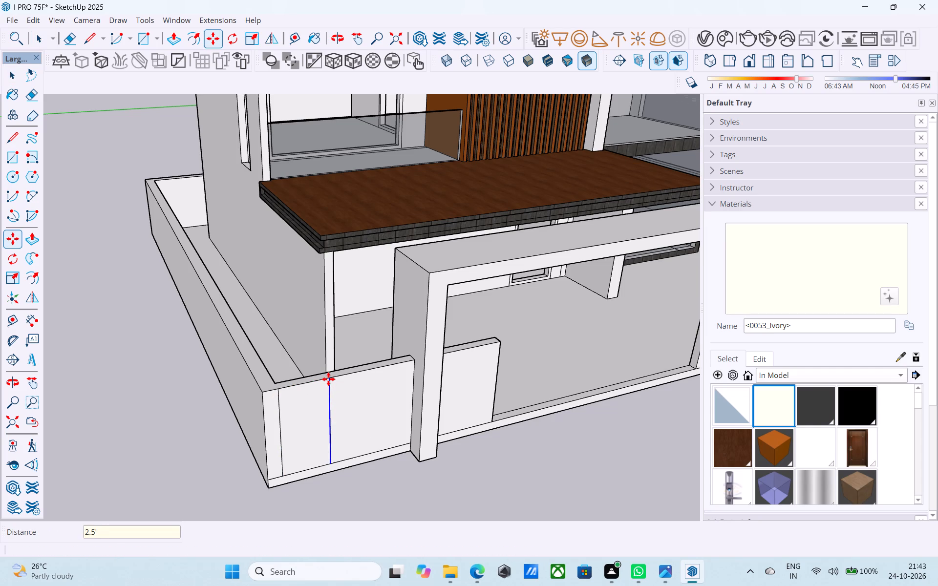
{"action": "key", "text": "slash"}
{"action": "key", "text": "8"}
{"action": "key", "text": "Return"}
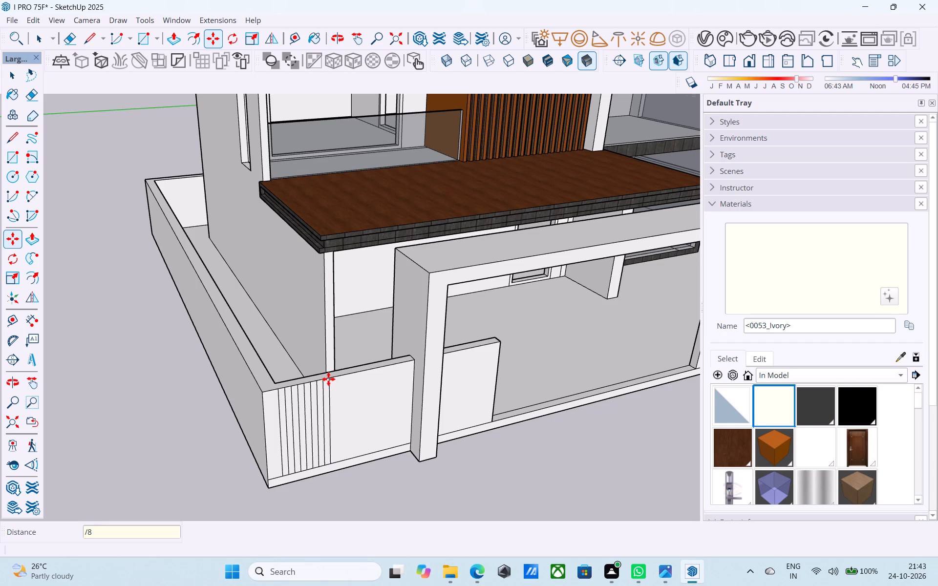
{"action": "key", "text": "space"}
Erase the horizontal base seams on the front boundary wall on both sides of the pillar, including the piece at the outer corner.
{"action": "middle_click_drag", "start_coordinate": [355, 343], "coordinate": [349, 178]}
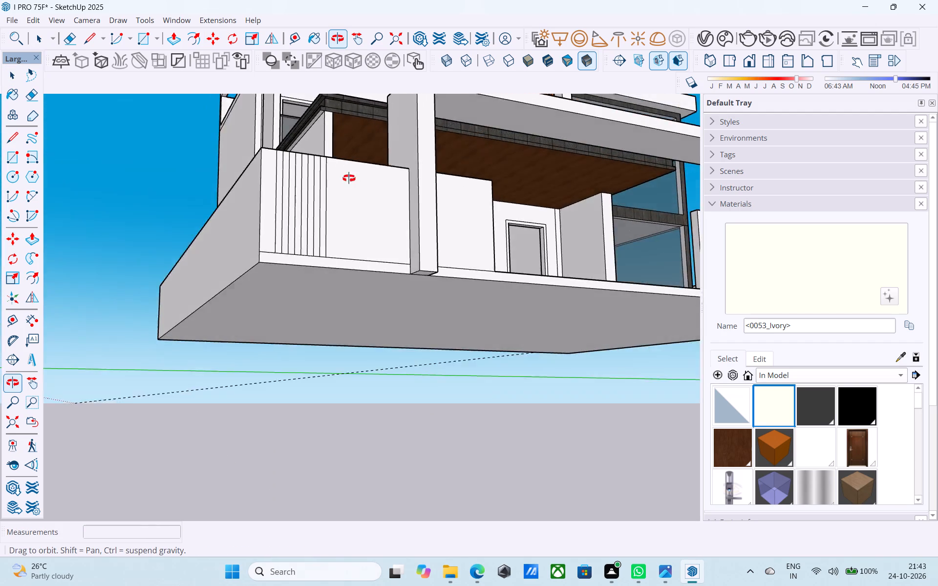
{"action": "middle_click_drag", "start_coordinate": [349, 178], "coordinate": [318, 275]}
{"action": "scroll", "coordinate": [318, 273], "scroll_direction": "down", "scroll_amount": 5}
{"action": "middle_click_drag", "start_coordinate": [315, 275], "coordinate": [314, 312]}
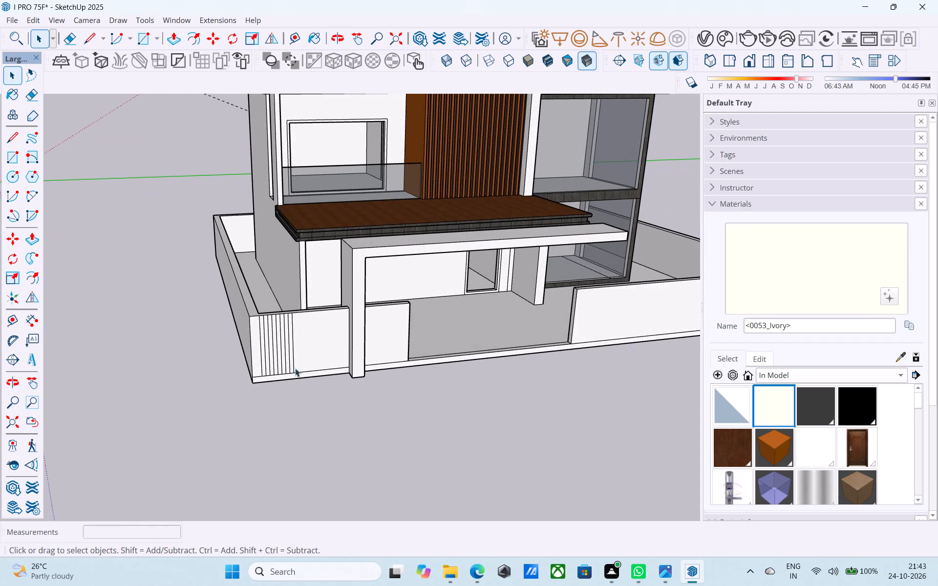
{"action": "scroll", "coordinate": [293, 385], "scroll_direction": "up", "scroll_amount": 4}
{"action": "scroll", "coordinate": [341, 340], "scroll_direction": "up", "scroll_amount": 1}
{"action": "key", "text": "e"}
{"action": "left_click_drag", "start_coordinate": [339, 357], "coordinate": [342, 363]}
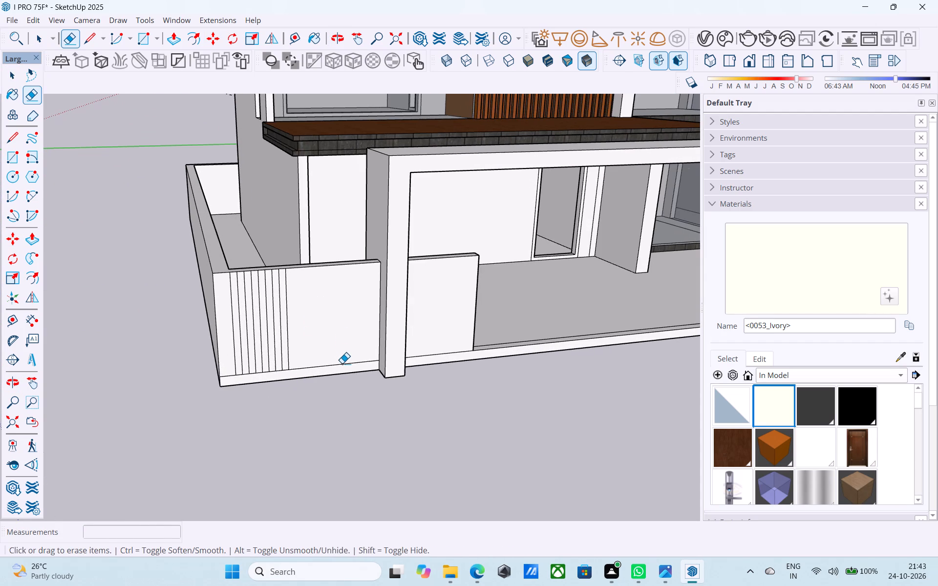
{"action": "left_click_drag", "start_coordinate": [342, 363], "coordinate": [342, 364]}
{"action": "scroll", "coordinate": [251, 386], "scroll_direction": "up", "scroll_amount": 7}
{"action": "left_click_drag", "start_coordinate": [207, 366], "coordinate": [210, 372]}
{"action": "scroll", "coordinate": [265, 374], "scroll_direction": "down", "scroll_amount": 9}
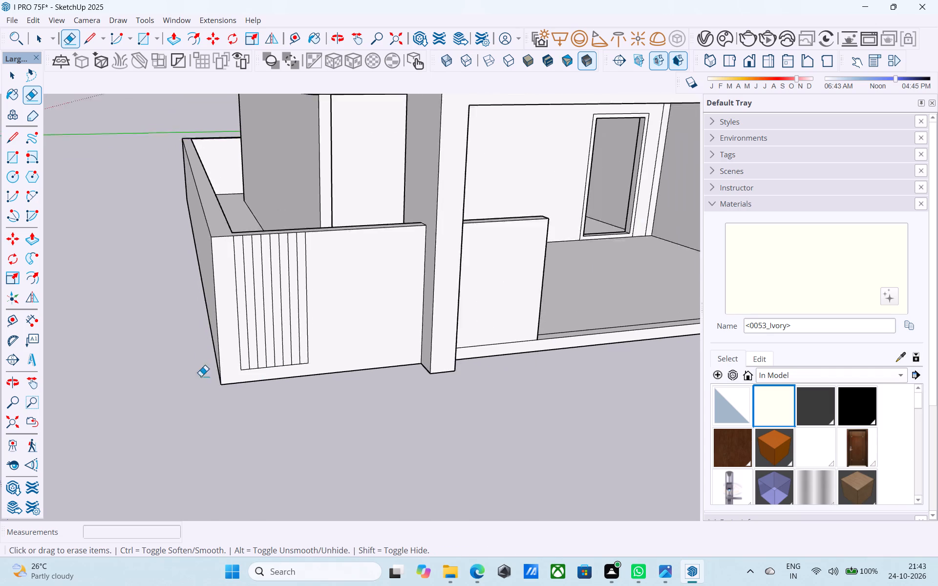
{"action": "scroll", "coordinate": [201, 376], "scroll_direction": "down", "scroll_amount": 2}
{"action": "scroll", "coordinate": [244, 333], "scroll_direction": "up", "scroll_amount": 2}
{"action": "scroll", "coordinate": [165, 358], "scroll_direction": "down", "scroll_amount": 5}
{"action": "scroll", "coordinate": [334, 368], "scroll_direction": "up", "scroll_amount": 5}
{"action": "left_click", "coordinate": [322, 356]}
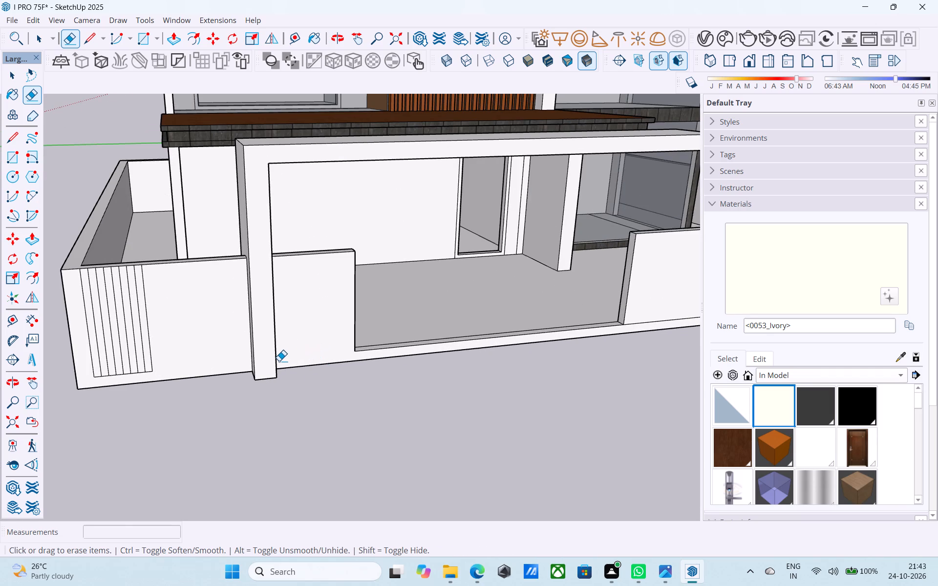
Erase the horizontal base seam on the longer front wall beyond the entrance opening.
{"action": "scroll", "coordinate": [279, 361], "scroll_direction": "down", "scroll_amount": 3}
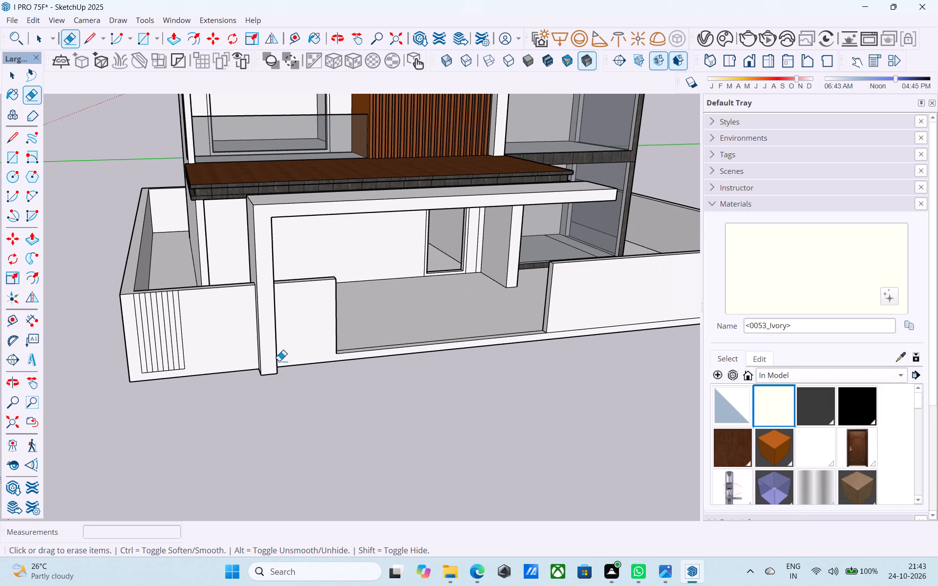
{"action": "scroll", "coordinate": [279, 361], "scroll_direction": "down", "scroll_amount": 2}
{"action": "scroll", "coordinate": [411, 373], "scroll_direction": "down", "scroll_amount": 1}
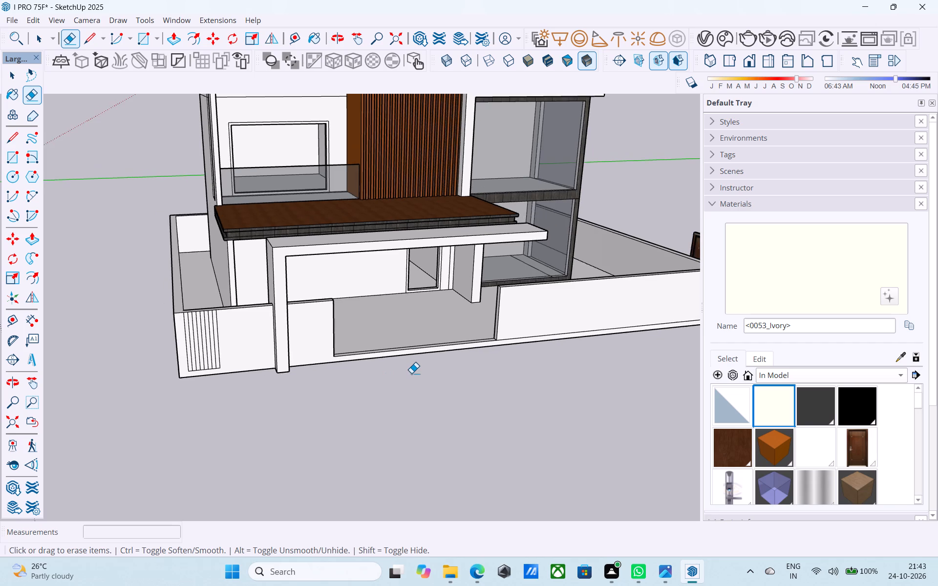
{"action": "scroll", "coordinate": [411, 373], "scroll_direction": "down", "scroll_amount": 2}
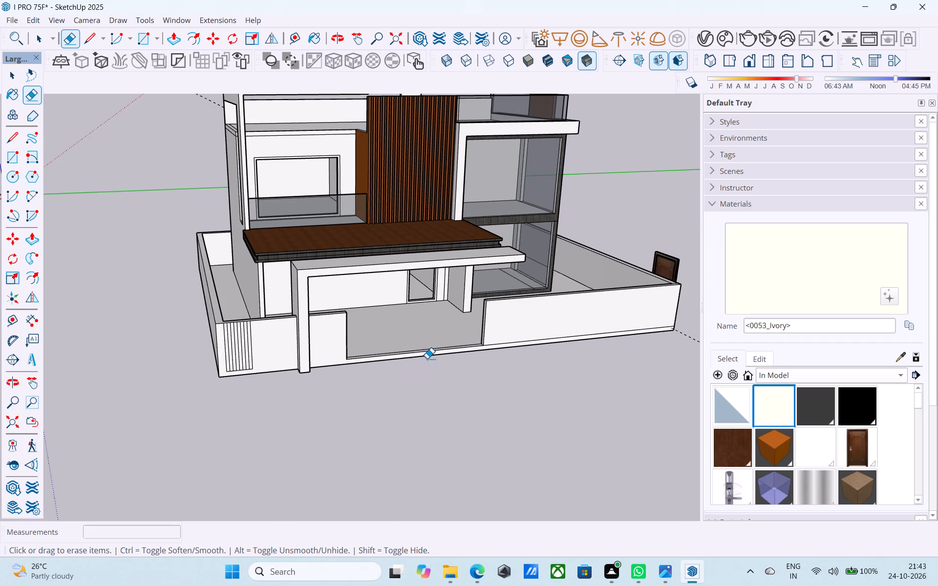
{"action": "middle_click_drag", "start_coordinate": [508, 345], "coordinate": [503, 341]}
{"action": "scroll", "coordinate": [498, 338], "scroll_direction": "up", "scroll_amount": 4}
{"action": "left_click", "coordinate": [506, 343]}
{"action": "scroll", "coordinate": [448, 355], "scroll_direction": "down", "scroll_amount": 6}
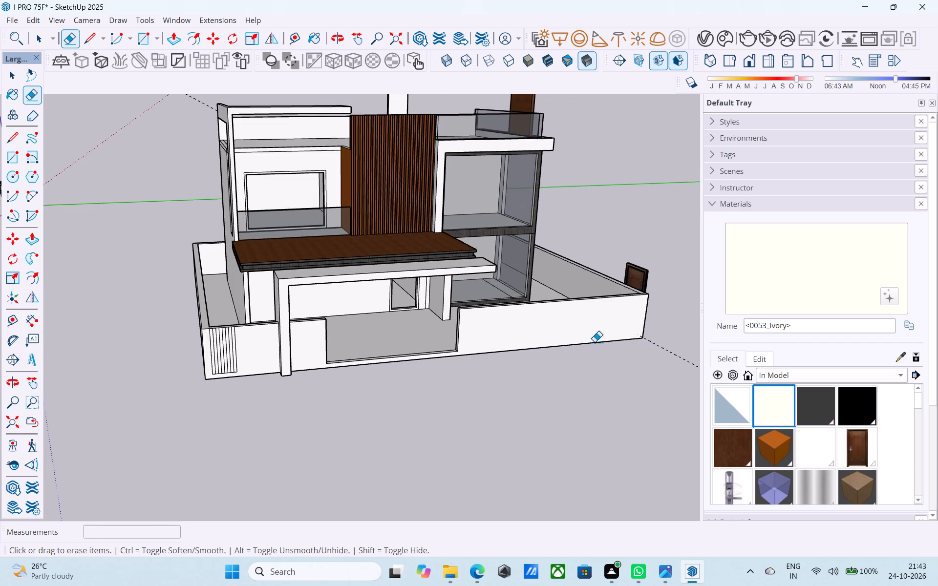
Erase the base seam, the vertical line near the corner and the short leftover edge on the side wall behind the loose door.
{"action": "middle_click_drag", "start_coordinate": [595, 342], "coordinate": [303, 322]}
{"action": "scroll", "coordinate": [541, 436], "scroll_direction": "up", "scroll_amount": 10}
{"action": "left_click", "coordinate": [482, 396]}
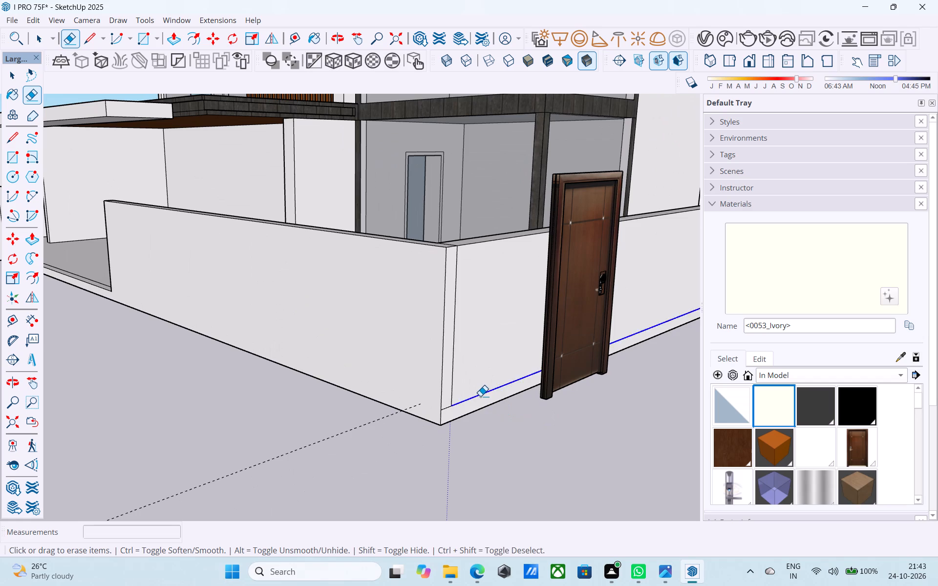
{"action": "left_click_drag", "start_coordinate": [459, 382], "coordinate": [452, 377]}
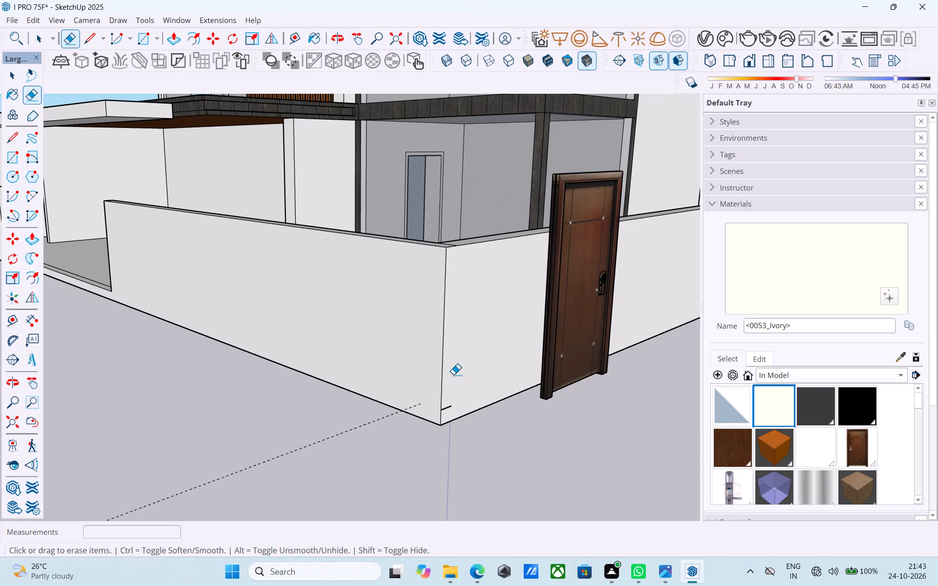
{"action": "scroll", "coordinate": [455, 370], "scroll_direction": "down", "scroll_amount": 5}
{"action": "scroll", "coordinate": [450, 393], "scroll_direction": "up", "scroll_amount": 5}
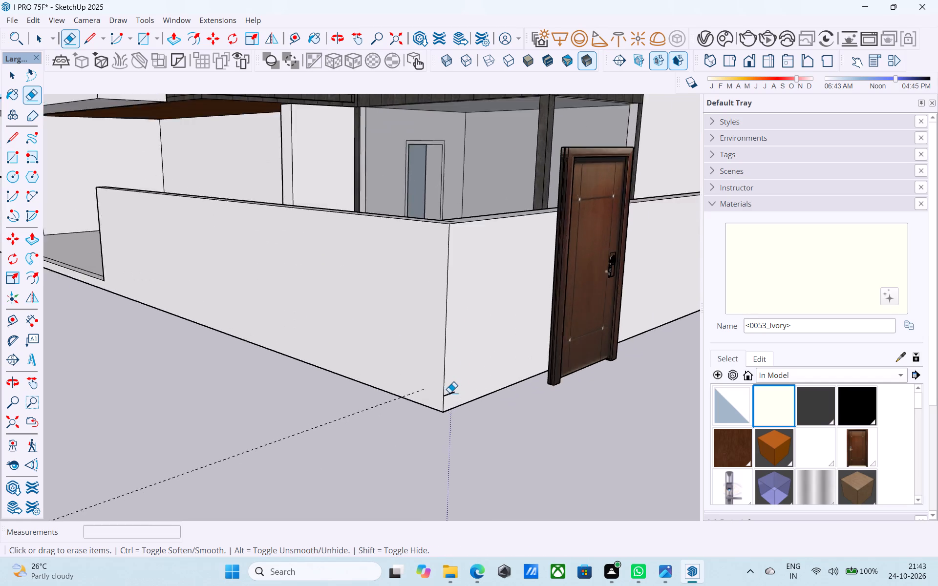
{"action": "scroll", "coordinate": [449, 393], "scroll_direction": "up", "scroll_amount": 4}
{"action": "left_click", "coordinate": [449, 393]}
Save the model with the cleaned boundary wall.
{"action": "scroll", "coordinate": [449, 395], "scroll_direction": "down", "scroll_amount": 19}
{"action": "middle_click_drag", "start_coordinate": [438, 383], "coordinate": [607, 394]}
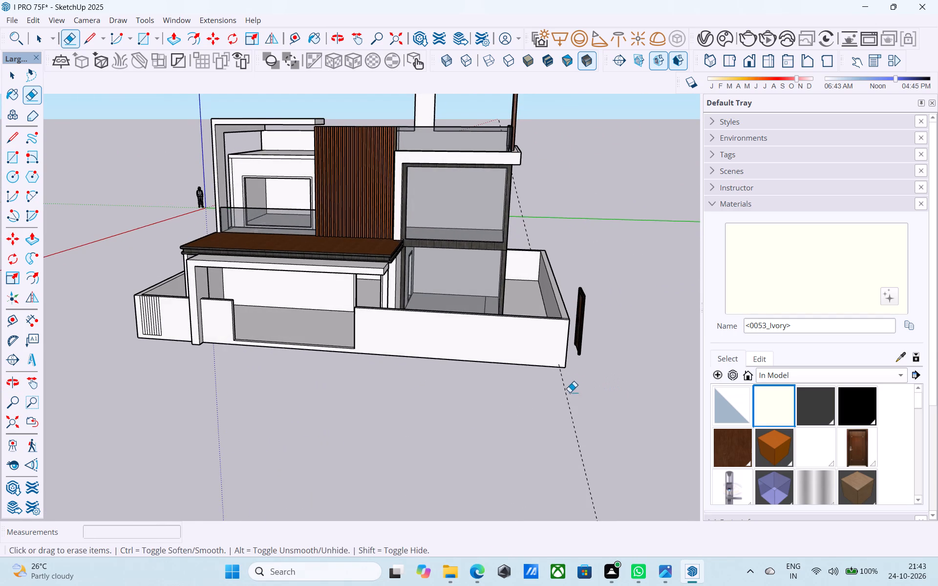
{"action": "middle_click_drag", "start_coordinate": [569, 391], "coordinate": [584, 366]}
{"action": "scroll", "coordinate": [515, 329], "scroll_direction": "up", "scroll_amount": 6}
{"action": "key", "text": "space"}
{"action": "scroll", "coordinate": [514, 328], "scroll_direction": "down", "scroll_amount": 3}
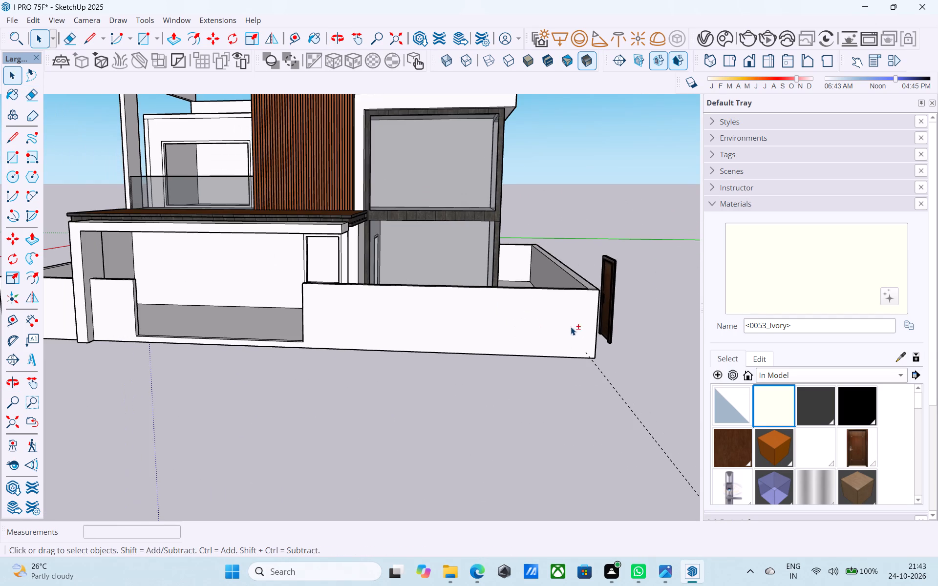
{"action": "middle_click_drag", "start_coordinate": [607, 328], "coordinate": [644, 328], "text": "shift"}
{"action": "middle_click_drag", "start_coordinate": [449, 345], "coordinate": [587, 368]}
{"action": "key", "text": "ctrl+s"}
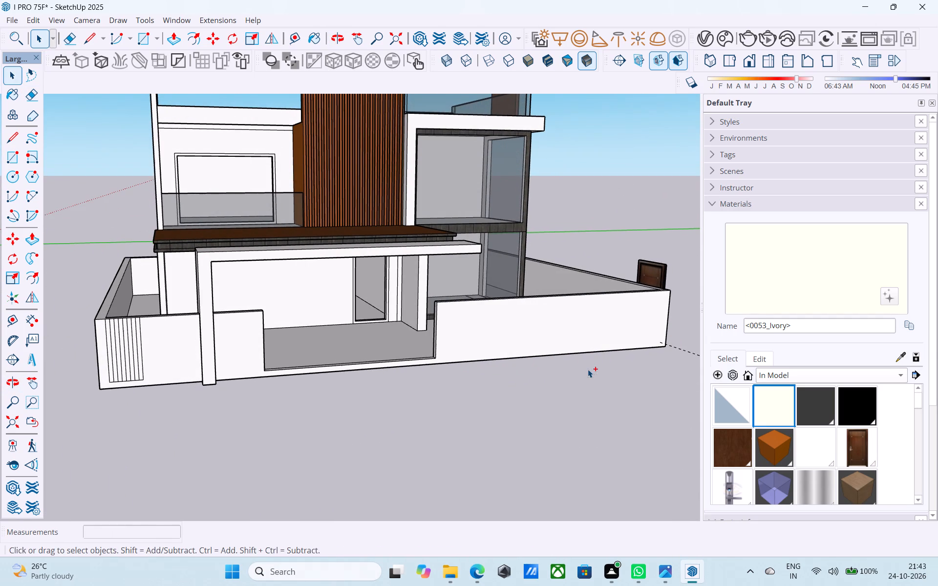
Draw a vertical line from the long front wall's lower corner at the opening down to the base's bottom edge.
{"action": "middle_click_drag", "start_coordinate": [444, 355], "coordinate": [460, 366]}
{"action": "key", "text": "space"}
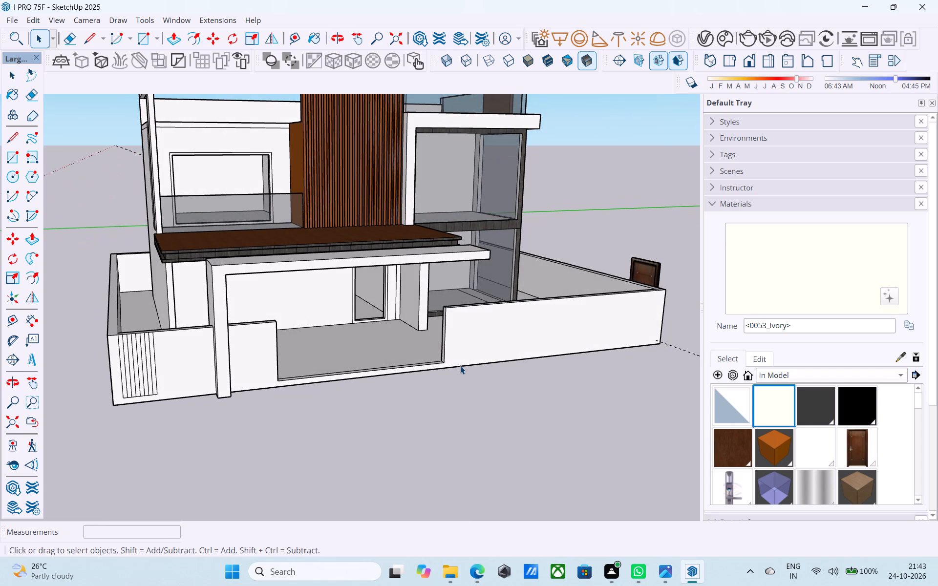
{"action": "type", "text": "l"}
{"action": "scroll", "coordinate": [450, 366], "scroll_direction": "up", "scroll_amount": 10}
{"action": "left_click", "coordinate": [442, 365]}
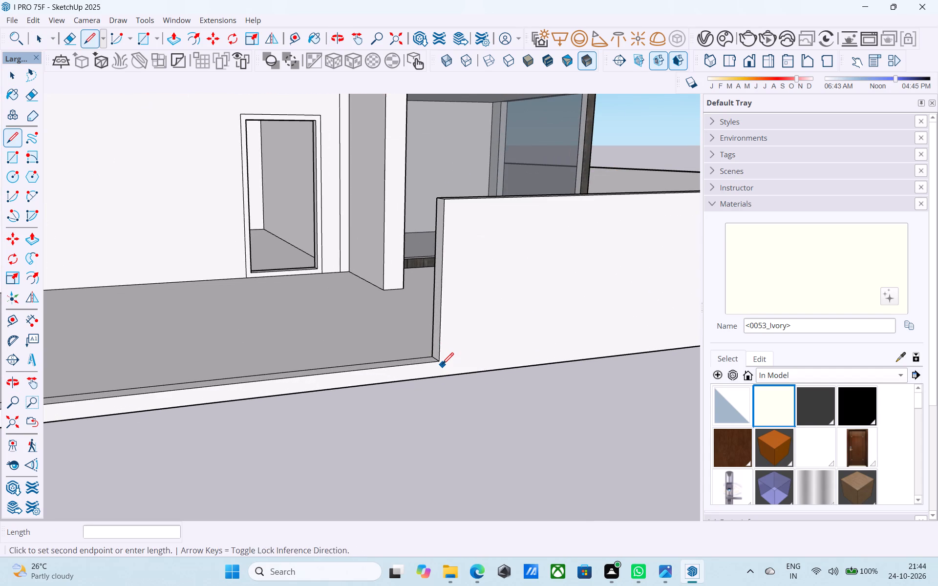
{"action": "scroll", "coordinate": [442, 365], "scroll_direction": "up", "scroll_amount": 3}
{"action": "key", "text": "l"}
{"action": "left_click", "coordinate": [440, 361]}
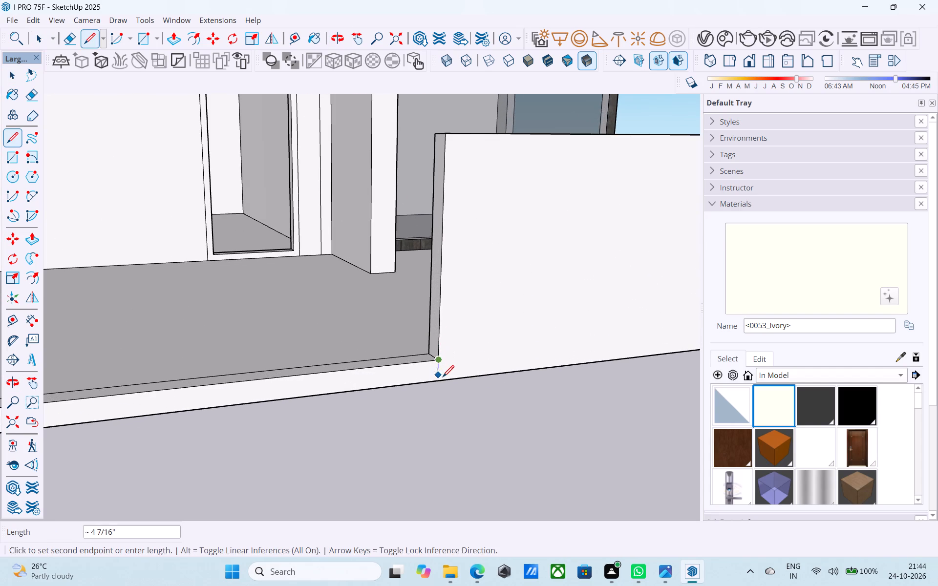
{"action": "left_click", "coordinate": [443, 378]}
{"action": "key", "text": "space"}
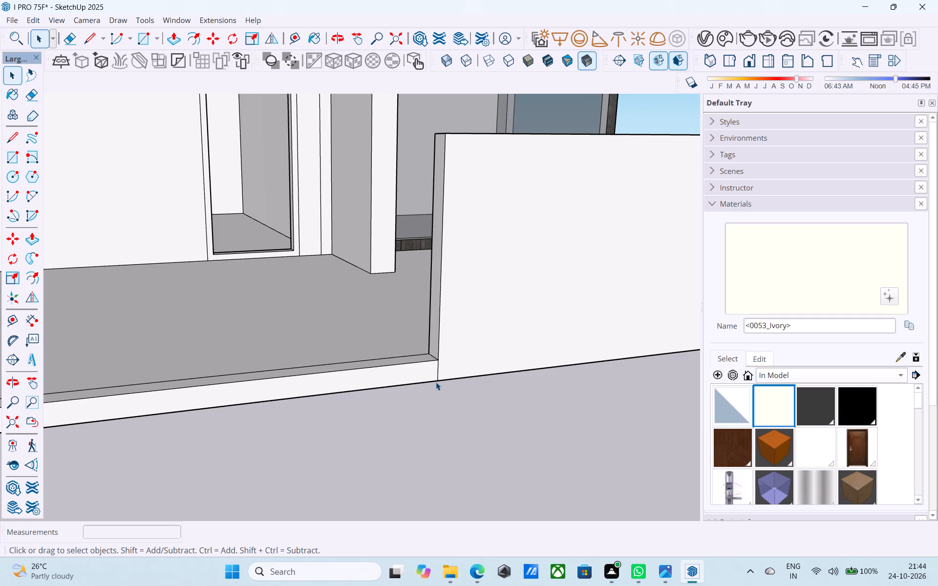
Offset the outline of the long front wall's face 2' inward.
{"action": "scroll", "coordinate": [436, 382], "scroll_direction": "down", "scroll_amount": 5}
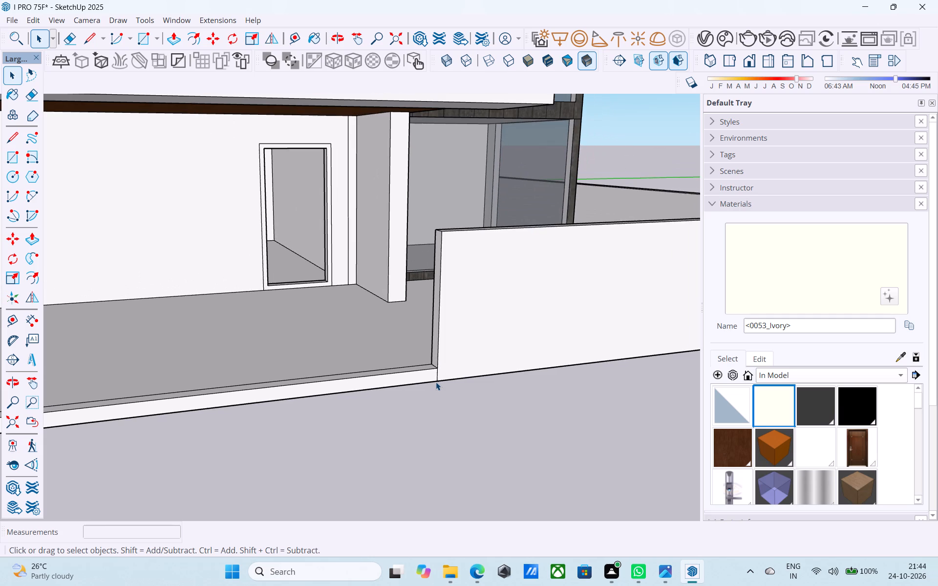
{"action": "scroll", "coordinate": [436, 382], "scroll_direction": "down", "scroll_amount": 6}
{"action": "middle_click_drag", "start_coordinate": [426, 370], "coordinate": [422, 367]}
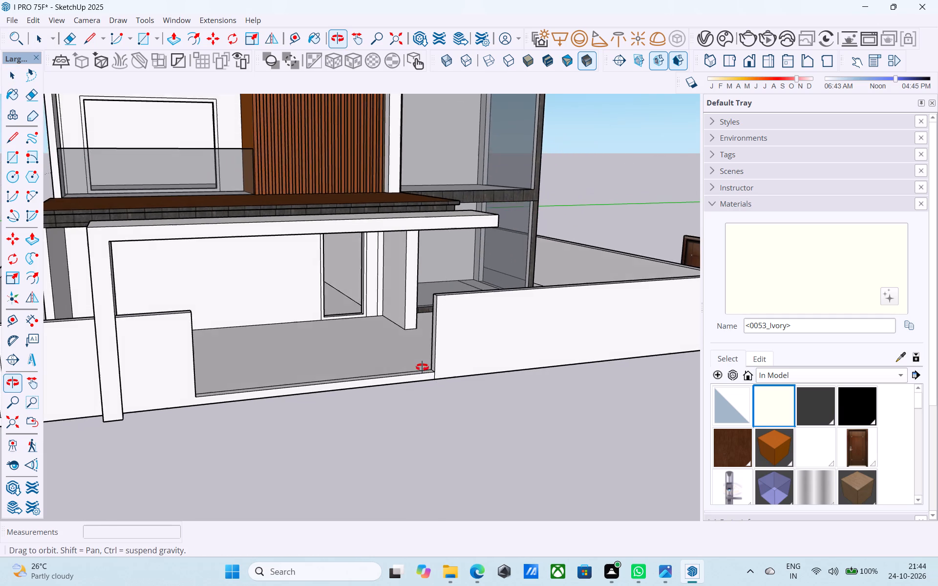
{"action": "middle_click_drag", "start_coordinate": [422, 367], "coordinate": [323, 361]}
{"action": "scroll", "coordinate": [291, 360], "scroll_direction": "down", "scroll_amount": 9}
{"action": "scroll", "coordinate": [388, 377], "scroll_direction": "up", "scroll_amount": 8}
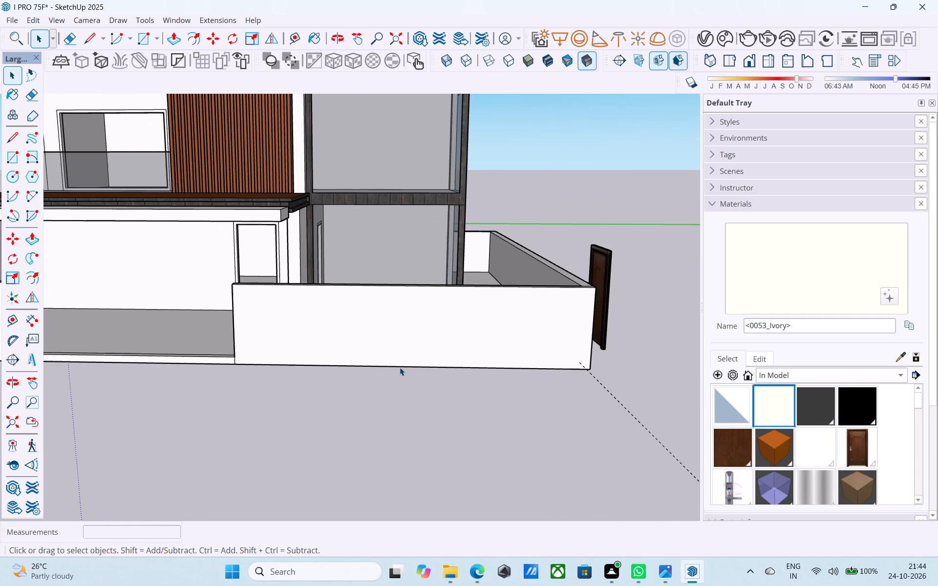
{"action": "middle_click_drag", "start_coordinate": [401, 366], "coordinate": [410, 365]}
{"action": "left_click", "coordinate": [410, 335]}
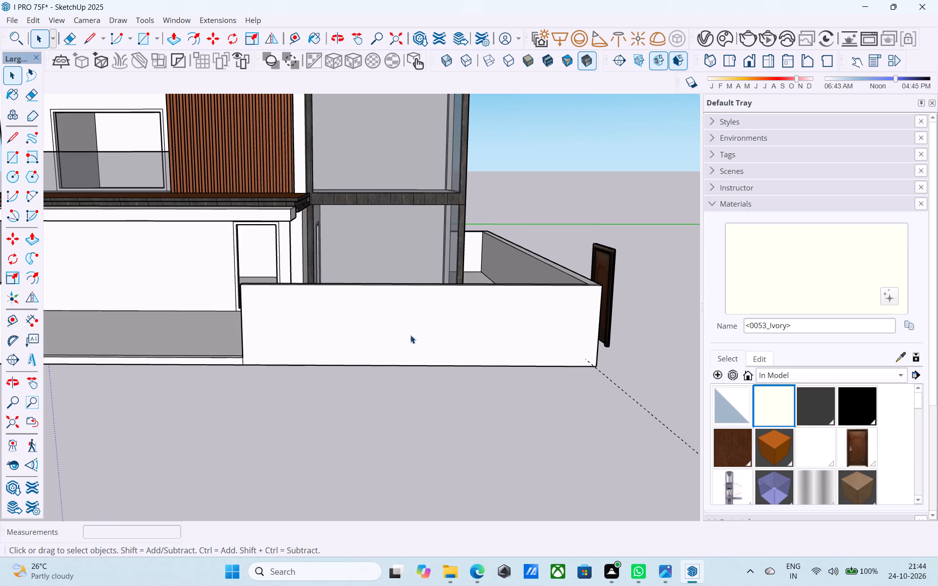
{"action": "scroll", "coordinate": [410, 334], "scroll_direction": "up", "scroll_amount": 3}
{"action": "key", "text": "f"}
{"action": "left_click", "coordinate": [410, 333]}
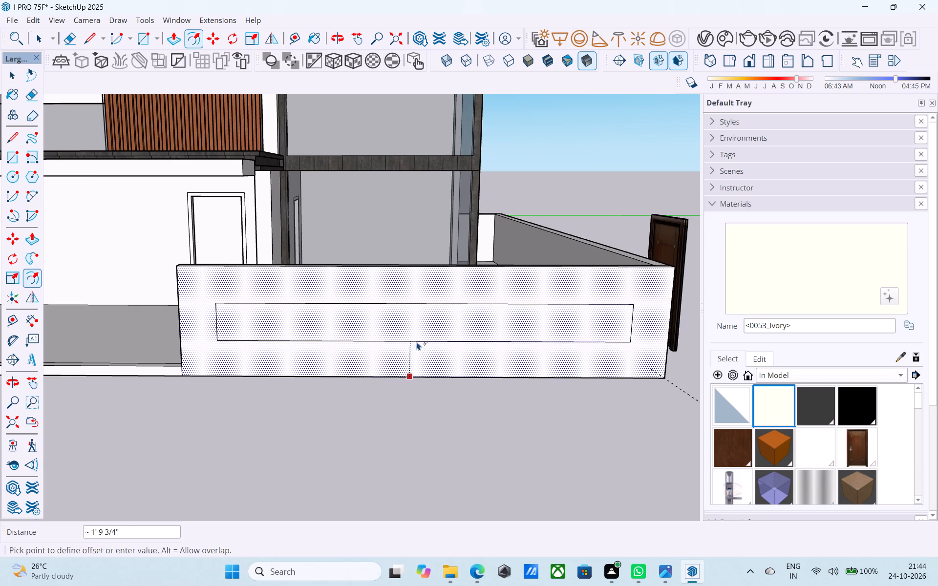
{"action": "type", "text": "2'"}
{"action": "key", "text": "Return"}
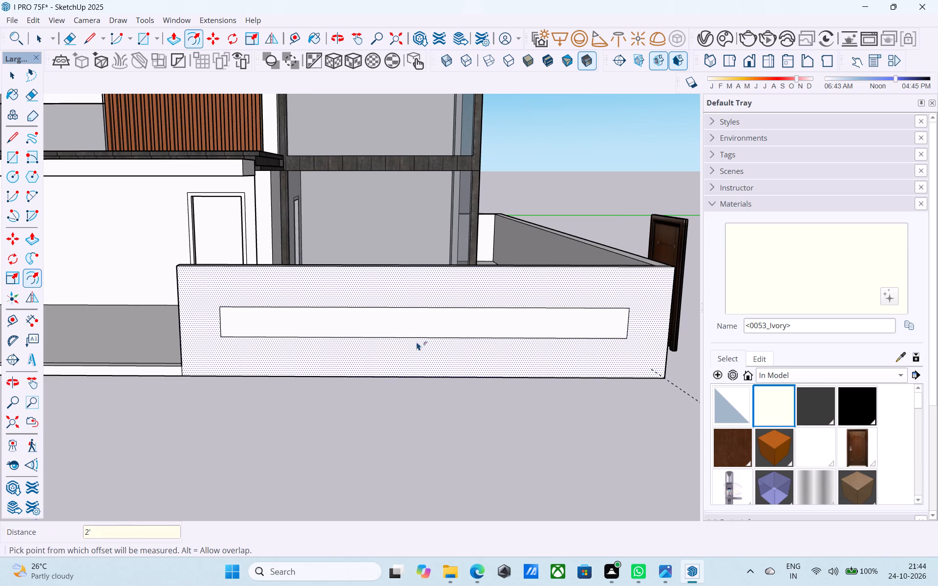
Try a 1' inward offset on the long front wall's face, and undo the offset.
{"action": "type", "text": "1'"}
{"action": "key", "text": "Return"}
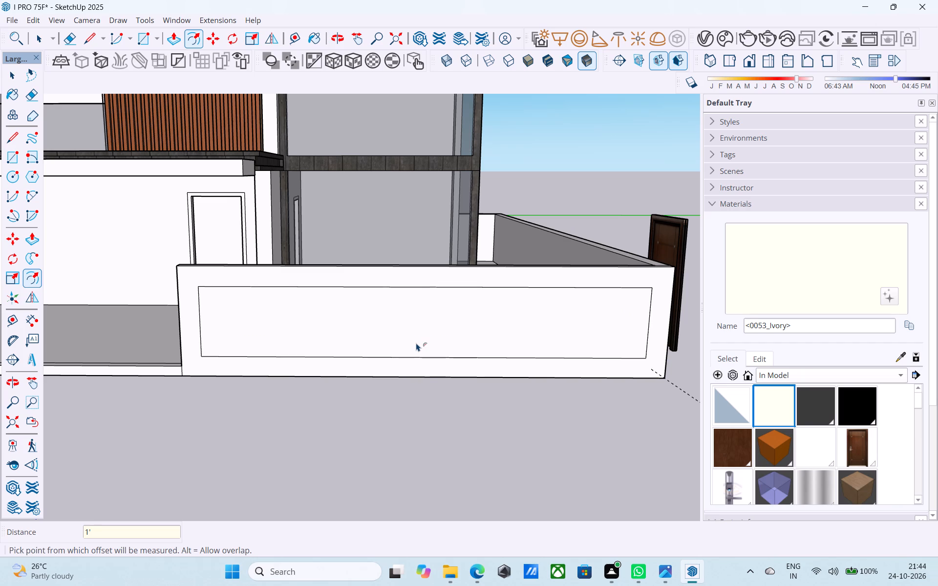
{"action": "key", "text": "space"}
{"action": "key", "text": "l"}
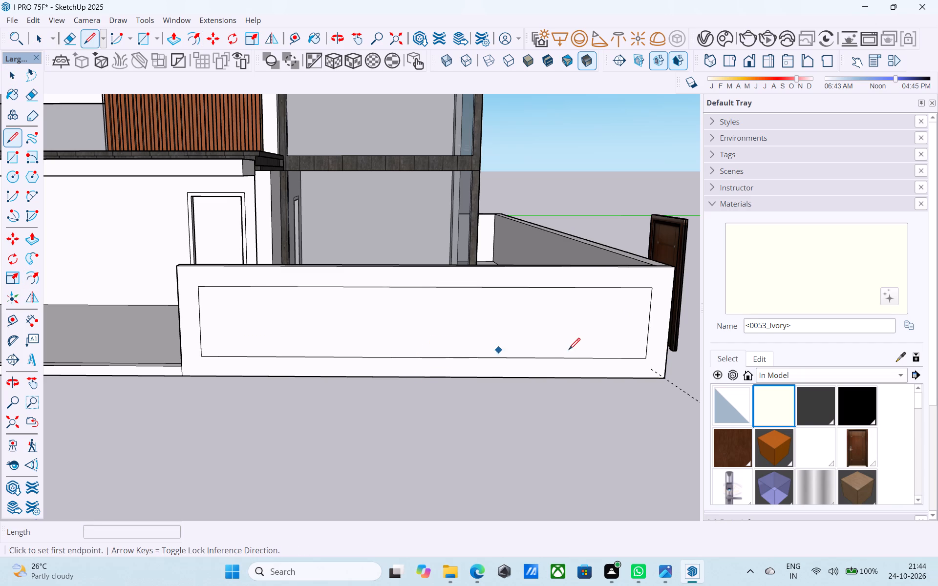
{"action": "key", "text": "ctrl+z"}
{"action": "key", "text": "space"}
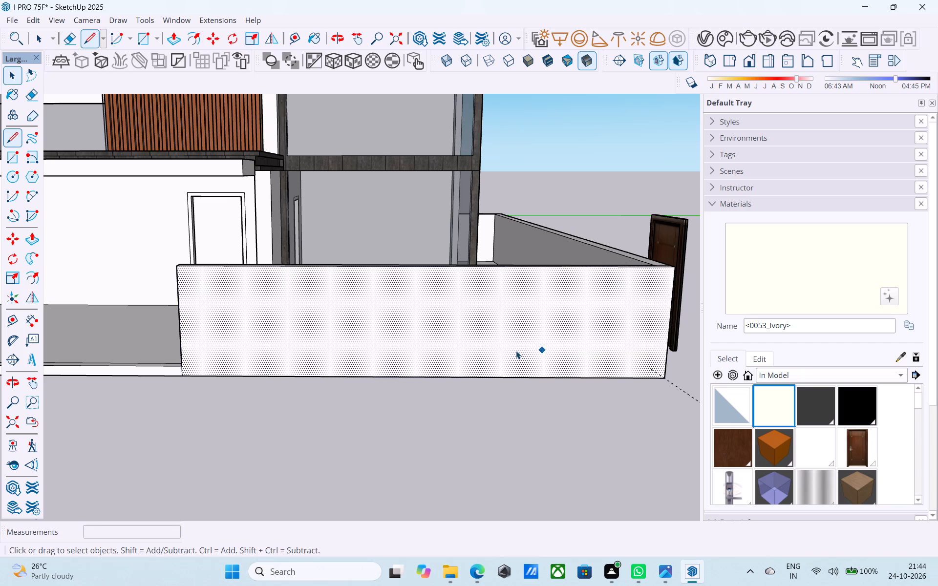
Offset the outline of the long front wall's face 2' inward.
{"action": "key", "text": "f"}
{"action": "left_click", "coordinate": [502, 348]}
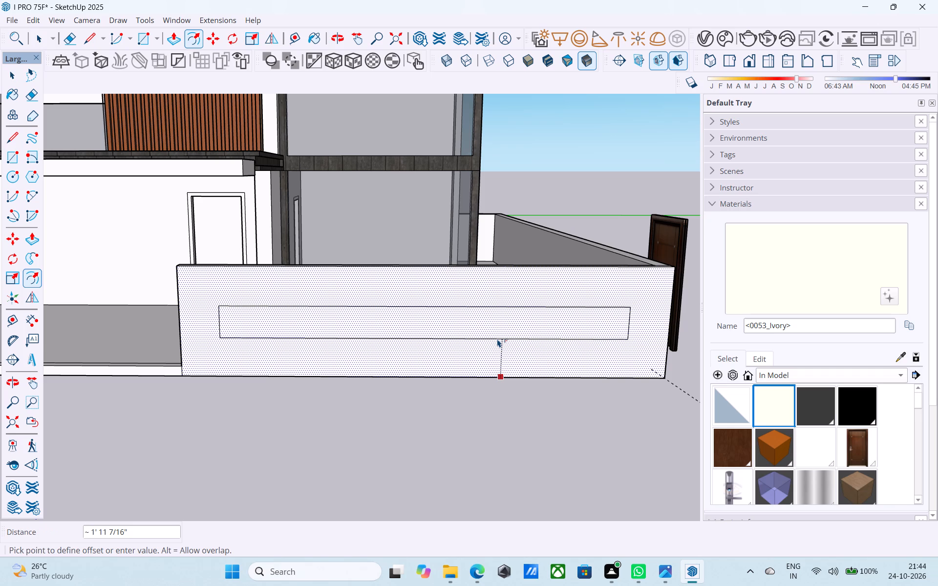
{"action": "type", "text": "2'"}
{"action": "key", "text": "Return"}
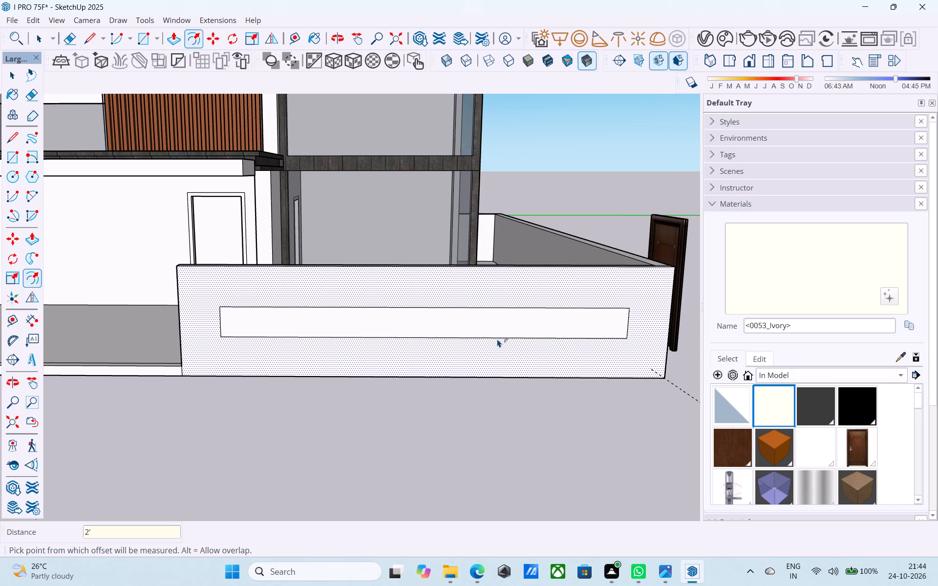
{"action": "key", "text": "space"}
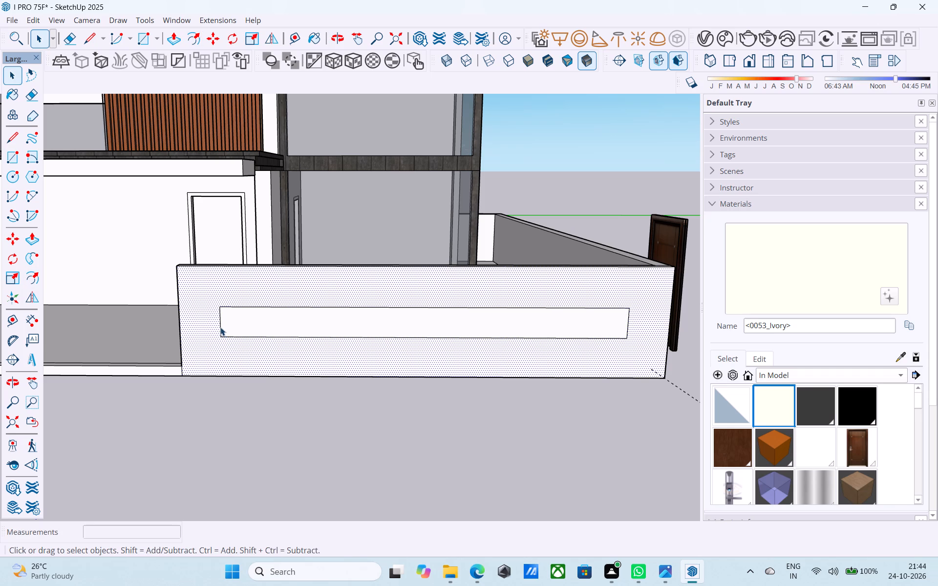
Copy the inset rectangle's short vertical edge nearest the entrance opening 6' along the wall.
{"action": "left_click", "coordinate": [219, 326]}
{"action": "left_click", "coordinate": [221, 327]}
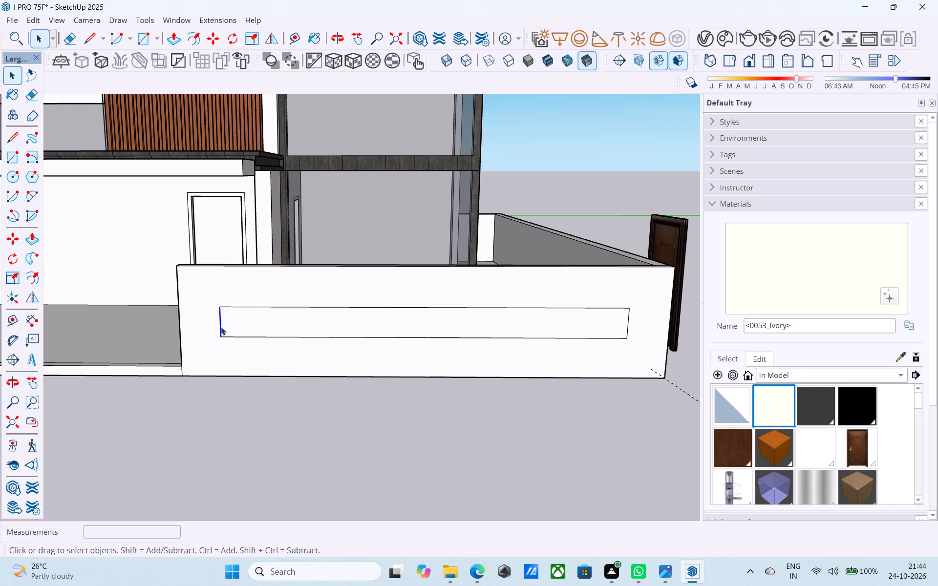
{"action": "key", "text": "m"}
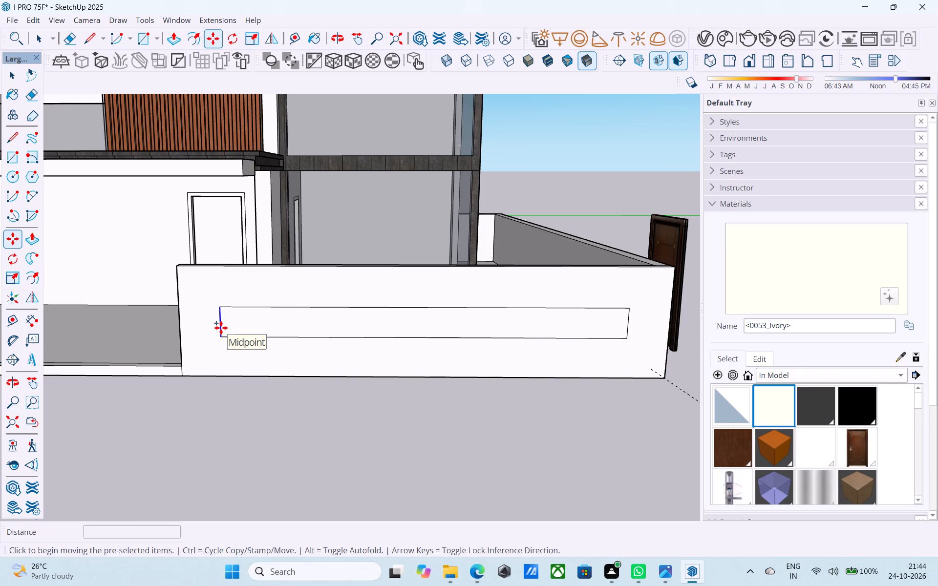
{"action": "left_click", "coordinate": [221, 311]}
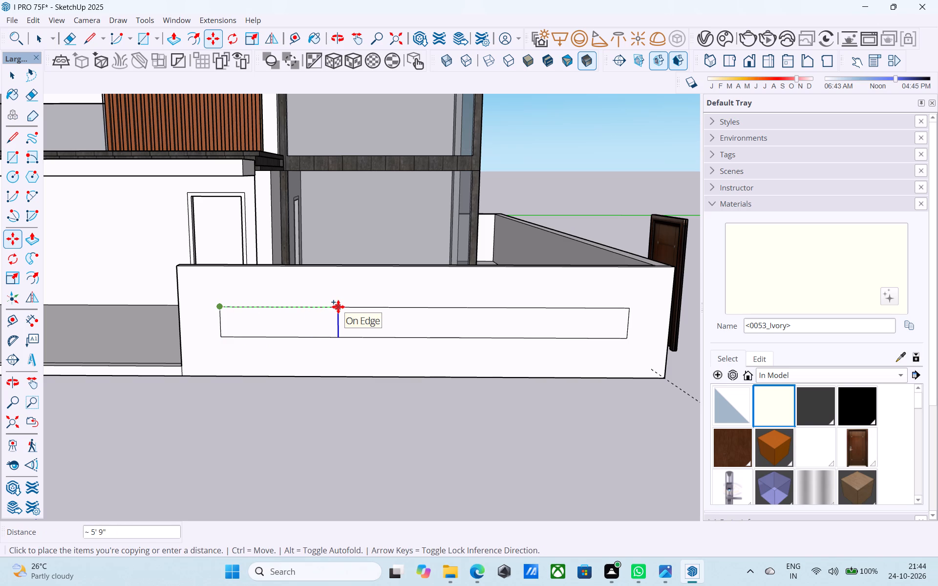
{"action": "type", "text": "6'"}
{"action": "key", "text": "Return"}
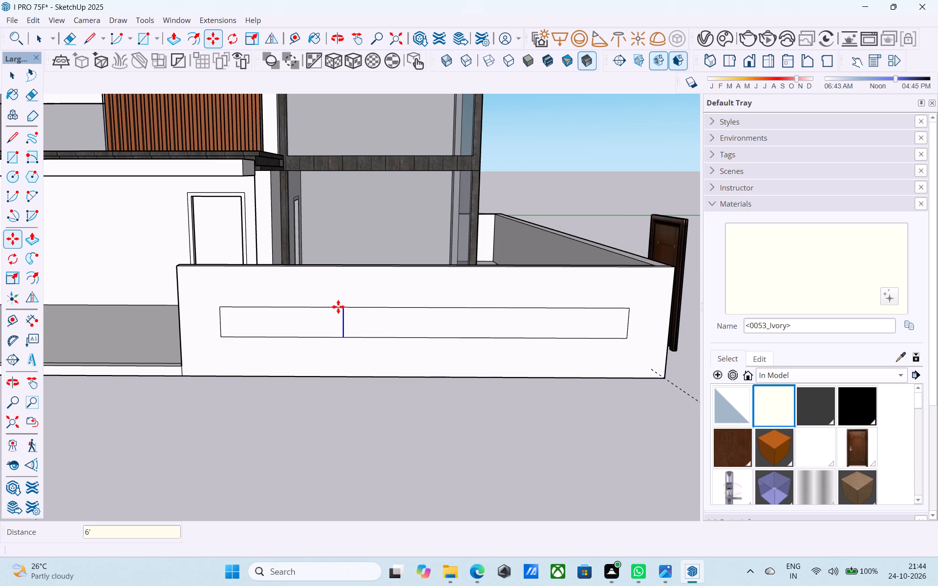
Draw vertical lines from the copied edge's lower end and the inset's far lower corner down to the wall's bottom edge.
{"action": "key", "text": "l"}
{"action": "left_click", "coordinate": [342, 337]}
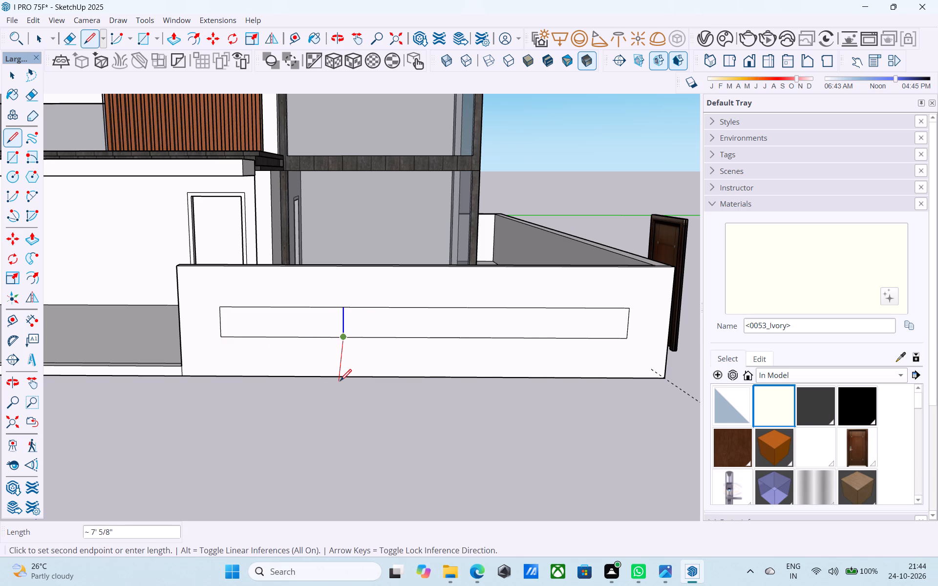
{"action": "scroll", "coordinate": [343, 376], "scroll_direction": "up", "scroll_amount": 4}
{"action": "left_click", "coordinate": [343, 376]}
{"action": "scroll", "coordinate": [288, 386], "scroll_direction": "down", "scroll_amount": 6}
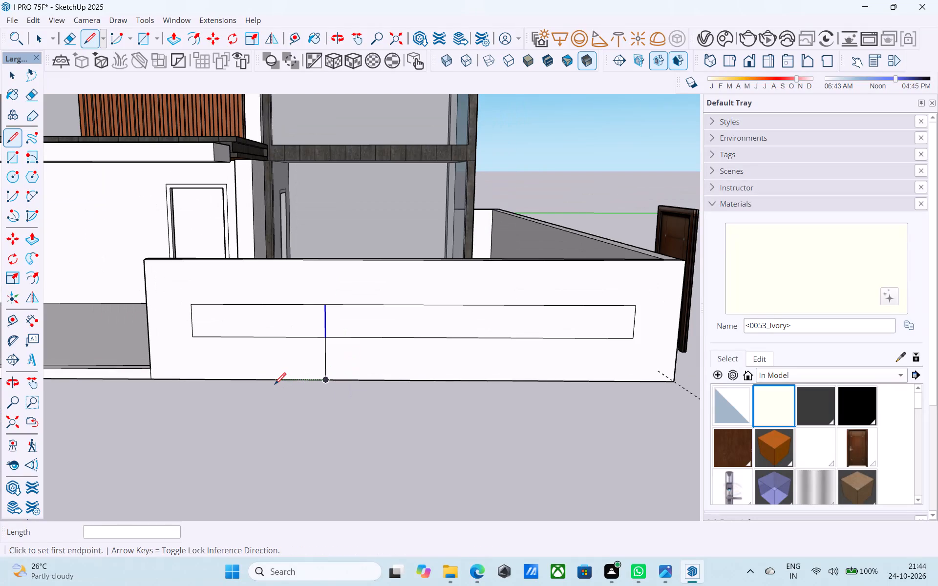
{"action": "scroll", "coordinate": [274, 385], "scroll_direction": "down", "scroll_amount": 4}
{"action": "scroll", "coordinate": [544, 358], "scroll_direction": "up", "scroll_amount": 4}
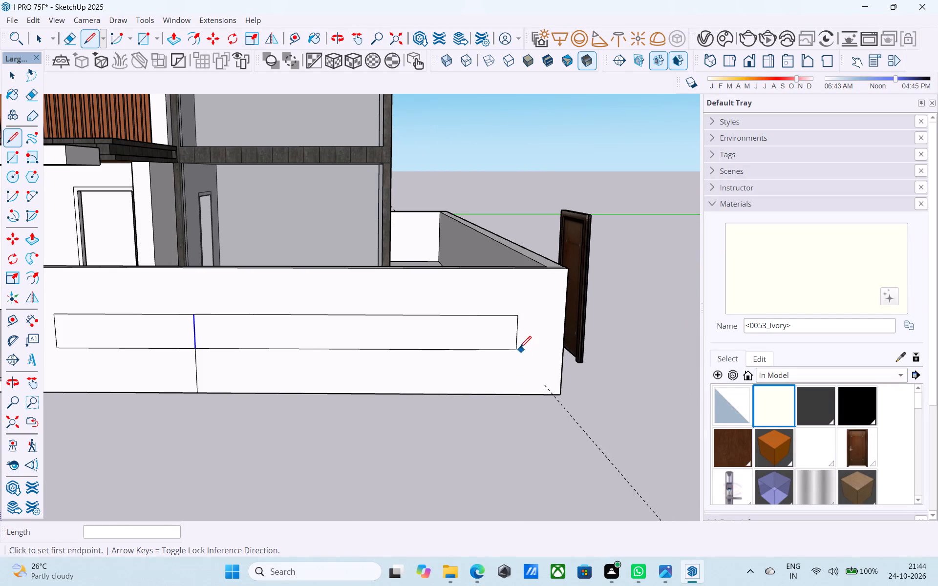
{"action": "left_click", "coordinate": [520, 348]}
{"action": "left_click", "coordinate": [517, 392]}
{"action": "key", "text": "space"}
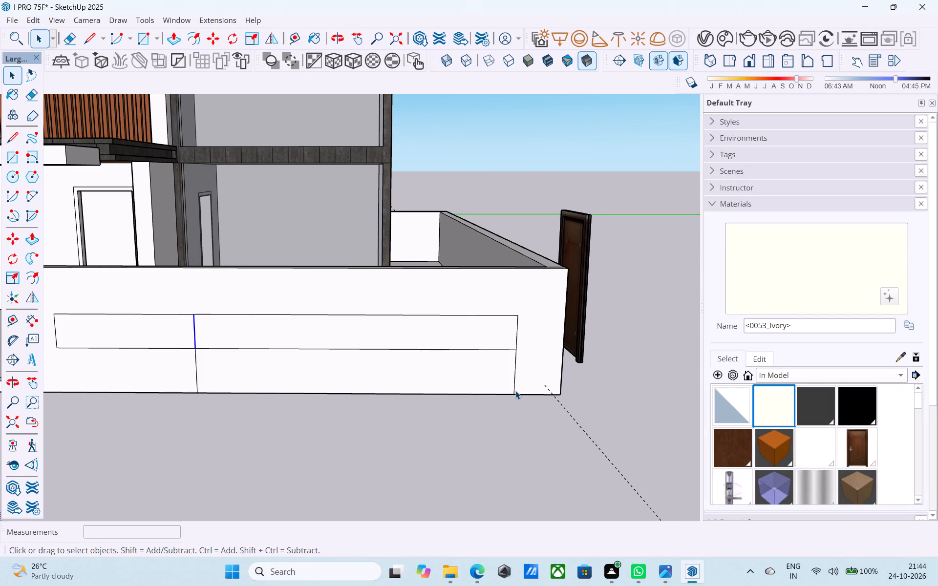
Erase the inset's bottom edge and its leftover edges on the entrance side, leaving one panel outline reaching the ground.
{"action": "scroll", "coordinate": [515, 391], "scroll_direction": "down", "scroll_amount": 2}
{"action": "key", "text": "e"}
{"action": "left_click", "coordinate": [486, 361]}
{"action": "left_click_drag", "start_coordinate": [476, 352], "coordinate": [477, 367]}
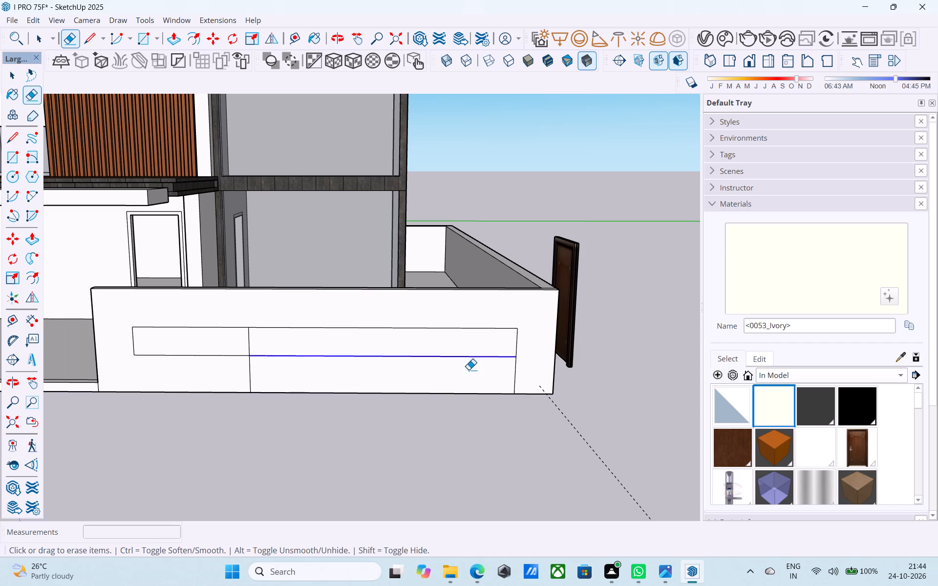
{"action": "left_click_drag", "start_coordinate": [175, 319], "coordinate": [176, 327]}
{"action": "left_click_drag", "start_coordinate": [176, 347], "coordinate": [178, 367]}
{"action": "left_click_drag", "start_coordinate": [145, 341], "coordinate": [127, 343]}
{"action": "key", "text": "space"}
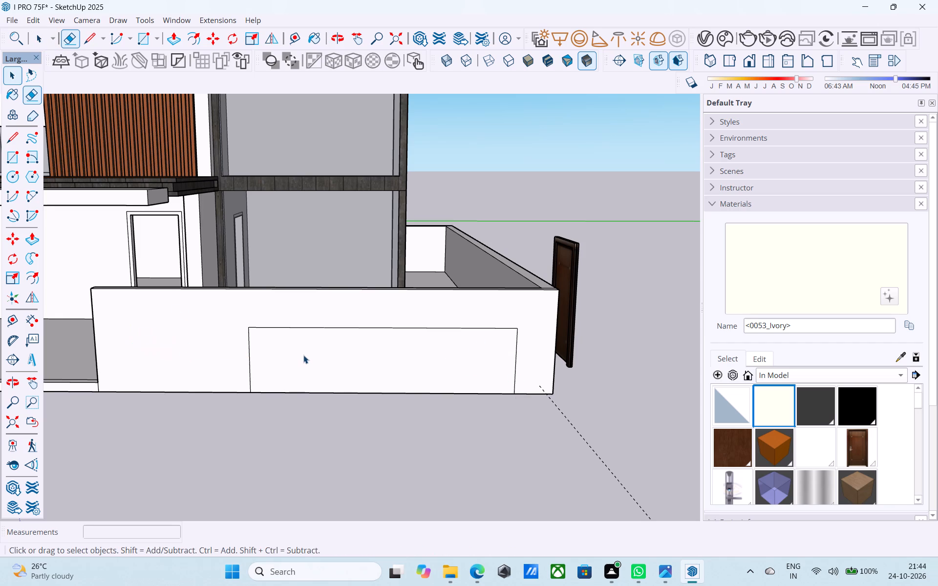
Examine the panel outline on the front wall against the whole front elevation from several angles.
{"action": "scroll", "coordinate": [310, 355], "scroll_direction": "down", "scroll_amount": 3}
{"action": "middle_click_drag", "start_coordinate": [310, 355], "coordinate": [406, 322]}
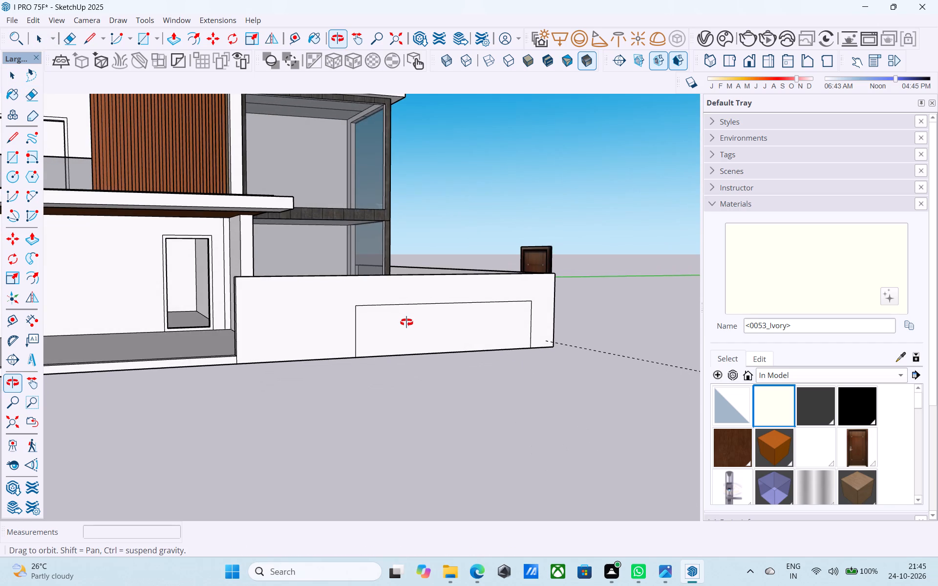
{"action": "middle_click_drag", "start_coordinate": [406, 322], "coordinate": [385, 312]}
{"action": "middle_click_drag", "start_coordinate": [418, 334], "coordinate": [401, 323]}
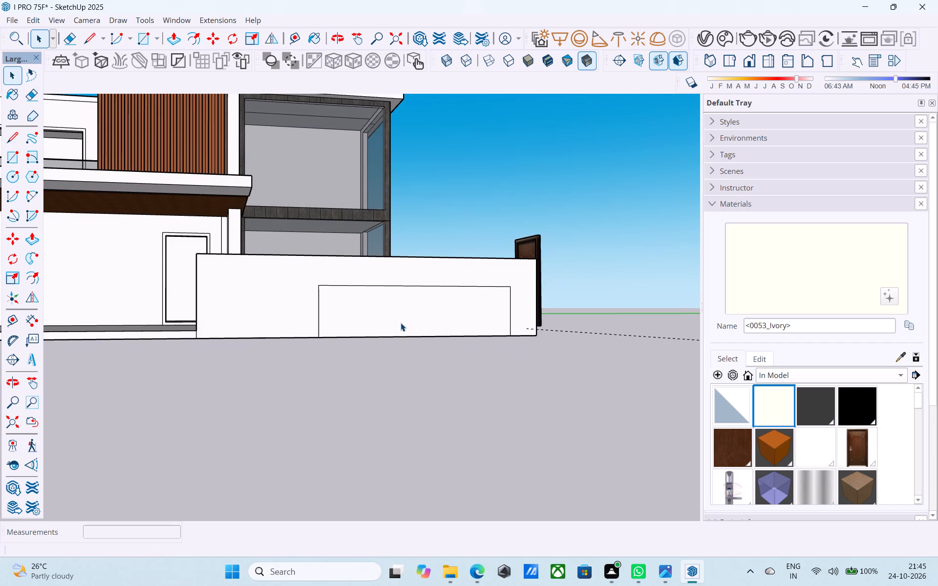
{"action": "scroll", "coordinate": [438, 331], "scroll_direction": "down", "scroll_amount": 5}
{"action": "middle_click_drag", "start_coordinate": [440, 334], "coordinate": [453, 379]}
{"action": "middle_click_drag", "start_coordinate": [453, 379], "coordinate": [464, 400]}
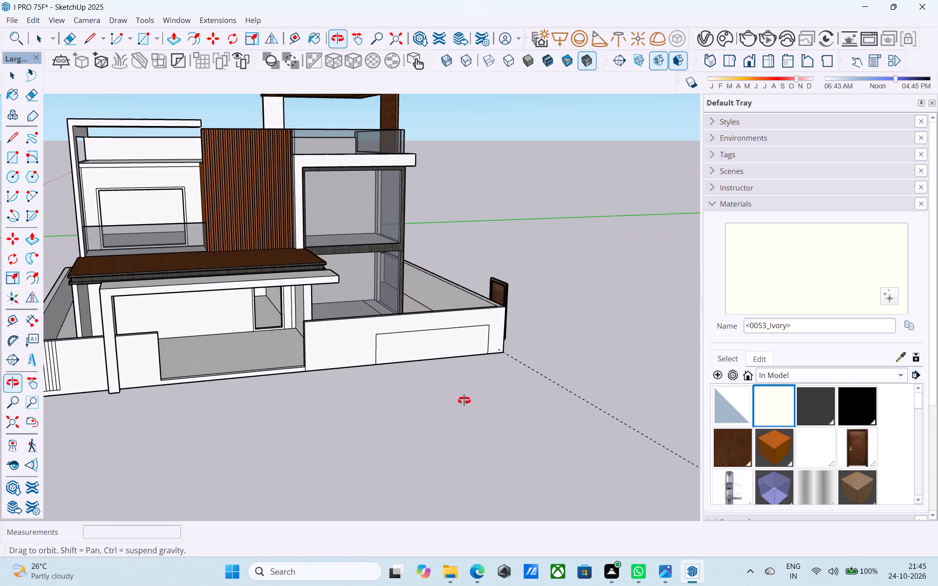
{"action": "middle_click_drag", "start_coordinate": [464, 400], "coordinate": [463, 400]}
{"action": "scroll", "coordinate": [463, 400], "scroll_direction": "down", "scroll_amount": 3}
{"action": "middle_click_drag", "start_coordinate": [463, 400], "coordinate": [395, 385]}
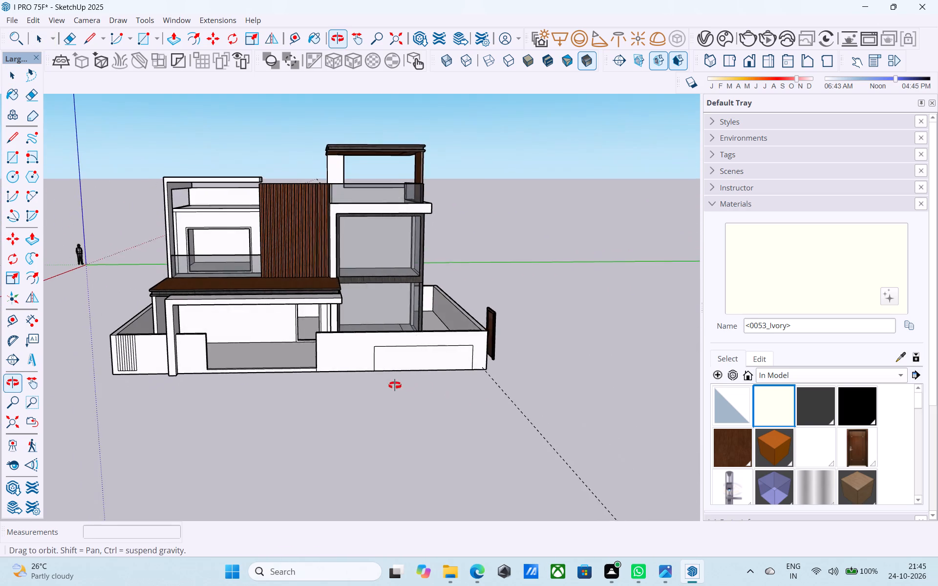
{"action": "middle_click_drag", "start_coordinate": [395, 385], "coordinate": [394, 385]}
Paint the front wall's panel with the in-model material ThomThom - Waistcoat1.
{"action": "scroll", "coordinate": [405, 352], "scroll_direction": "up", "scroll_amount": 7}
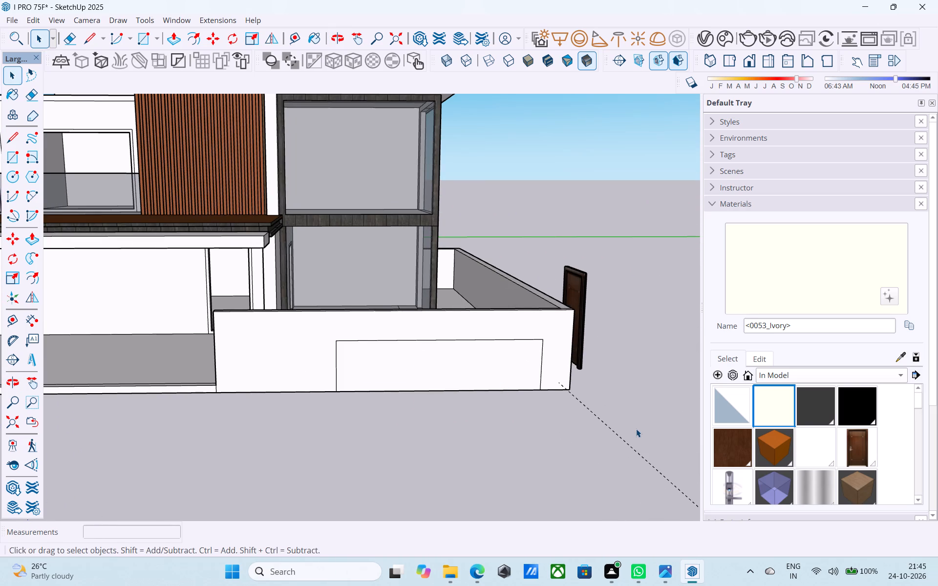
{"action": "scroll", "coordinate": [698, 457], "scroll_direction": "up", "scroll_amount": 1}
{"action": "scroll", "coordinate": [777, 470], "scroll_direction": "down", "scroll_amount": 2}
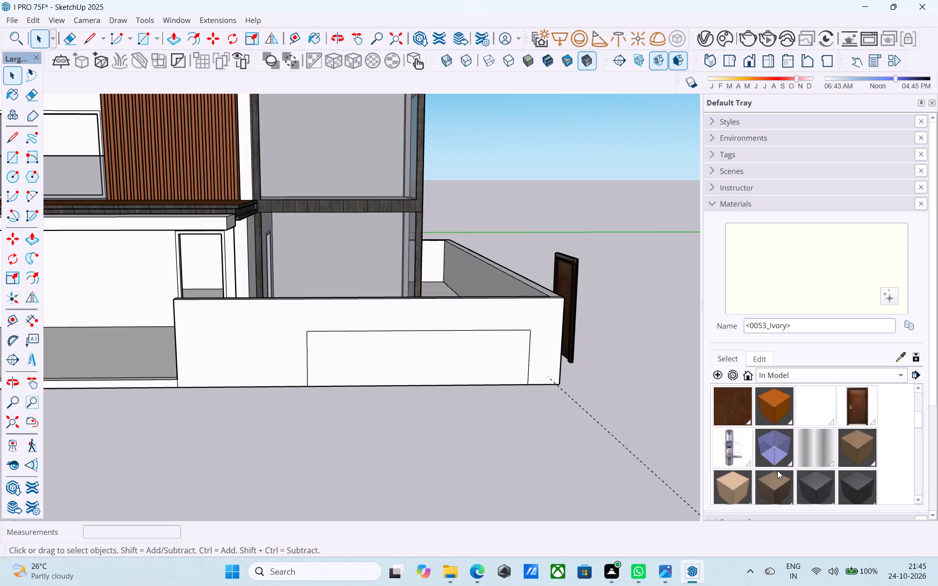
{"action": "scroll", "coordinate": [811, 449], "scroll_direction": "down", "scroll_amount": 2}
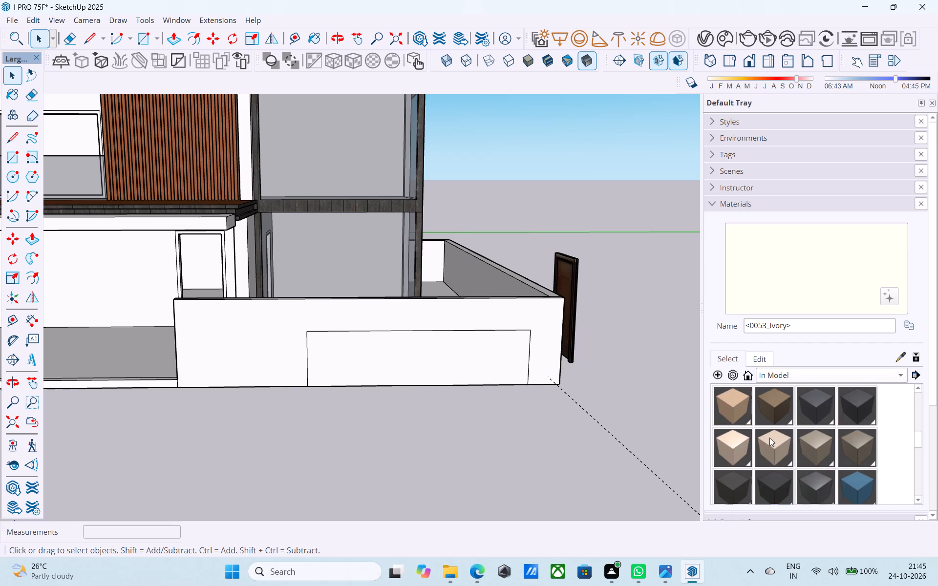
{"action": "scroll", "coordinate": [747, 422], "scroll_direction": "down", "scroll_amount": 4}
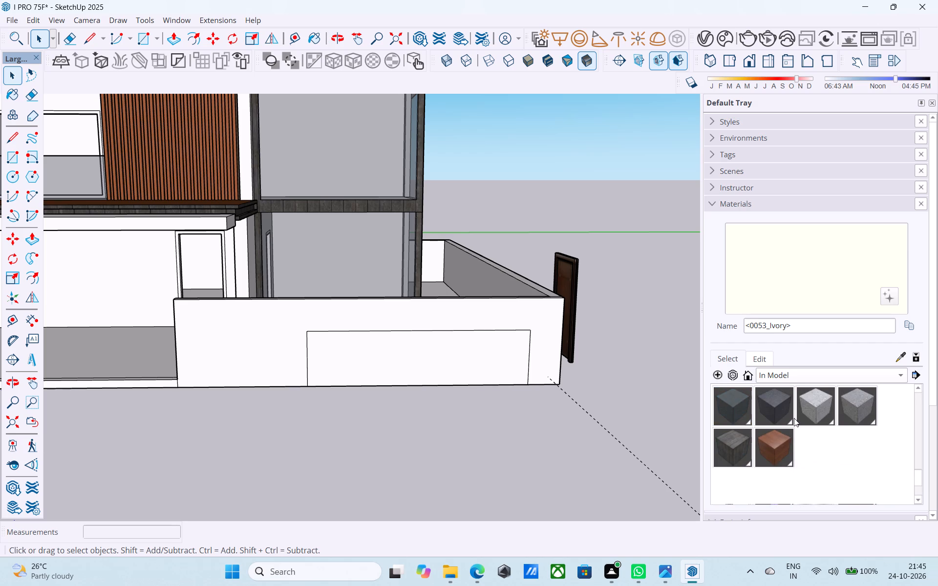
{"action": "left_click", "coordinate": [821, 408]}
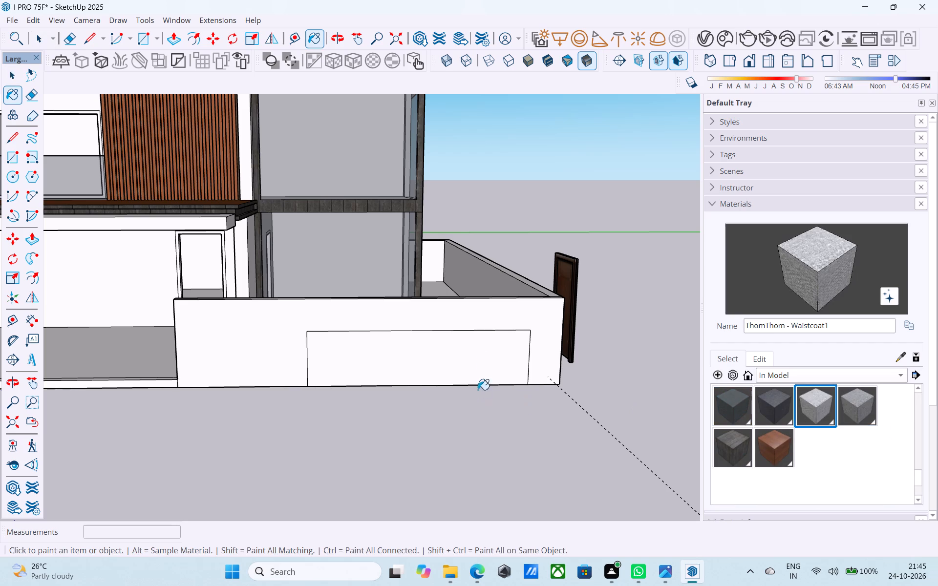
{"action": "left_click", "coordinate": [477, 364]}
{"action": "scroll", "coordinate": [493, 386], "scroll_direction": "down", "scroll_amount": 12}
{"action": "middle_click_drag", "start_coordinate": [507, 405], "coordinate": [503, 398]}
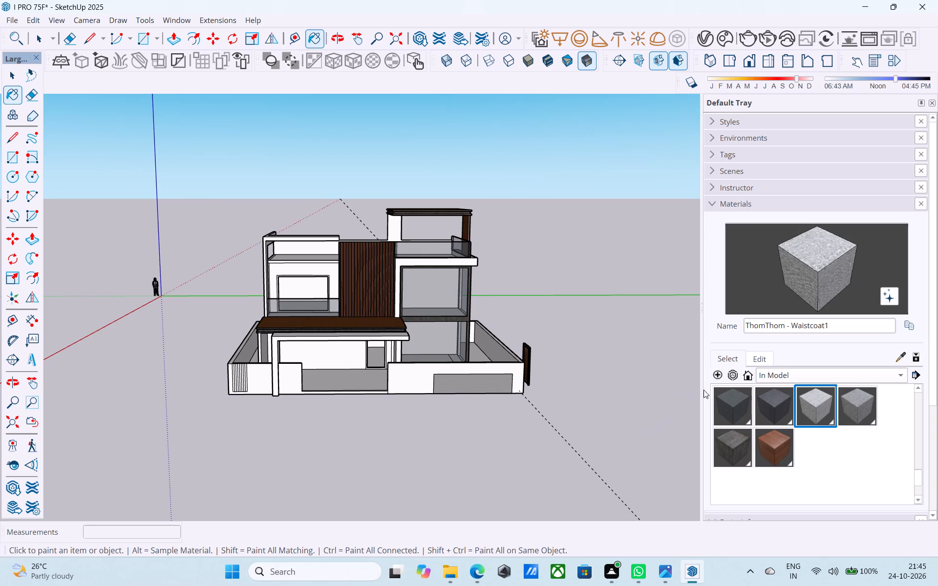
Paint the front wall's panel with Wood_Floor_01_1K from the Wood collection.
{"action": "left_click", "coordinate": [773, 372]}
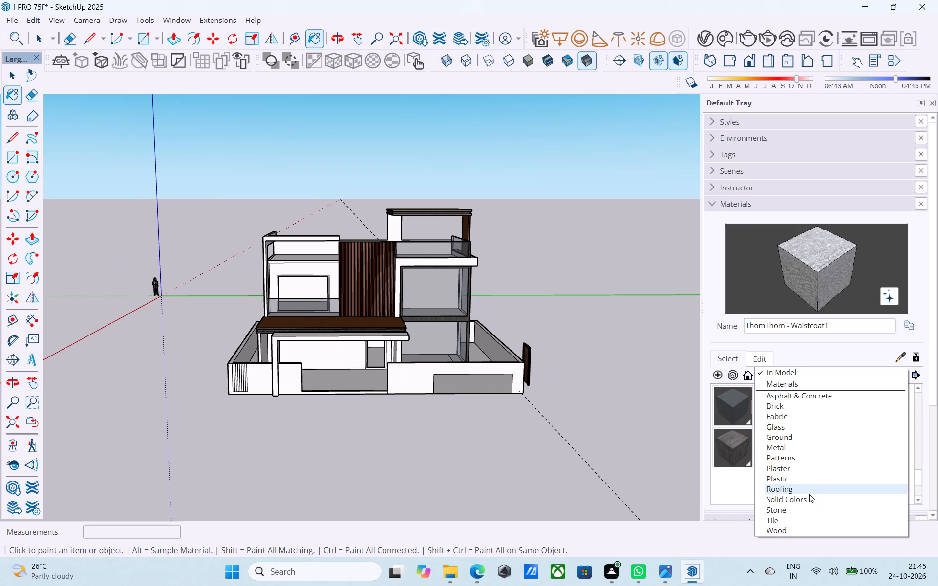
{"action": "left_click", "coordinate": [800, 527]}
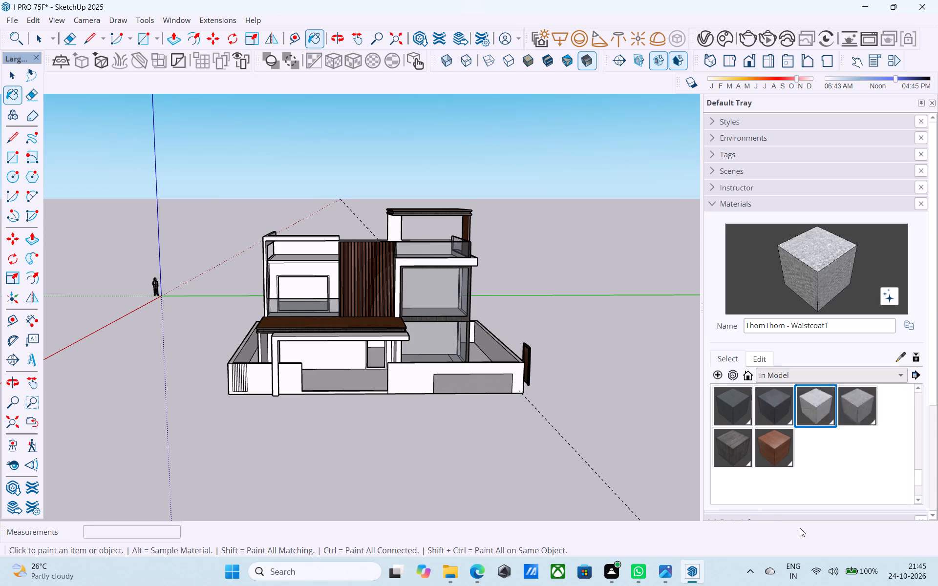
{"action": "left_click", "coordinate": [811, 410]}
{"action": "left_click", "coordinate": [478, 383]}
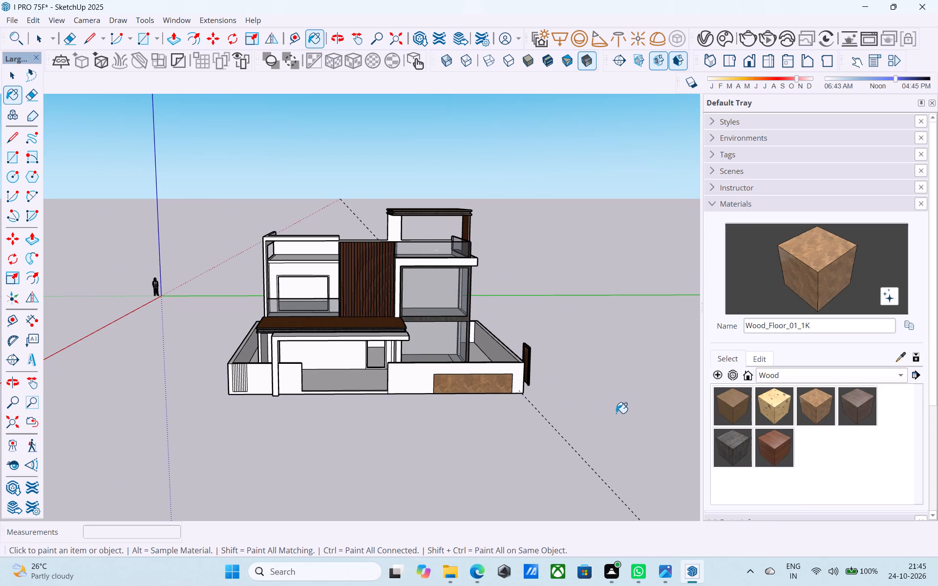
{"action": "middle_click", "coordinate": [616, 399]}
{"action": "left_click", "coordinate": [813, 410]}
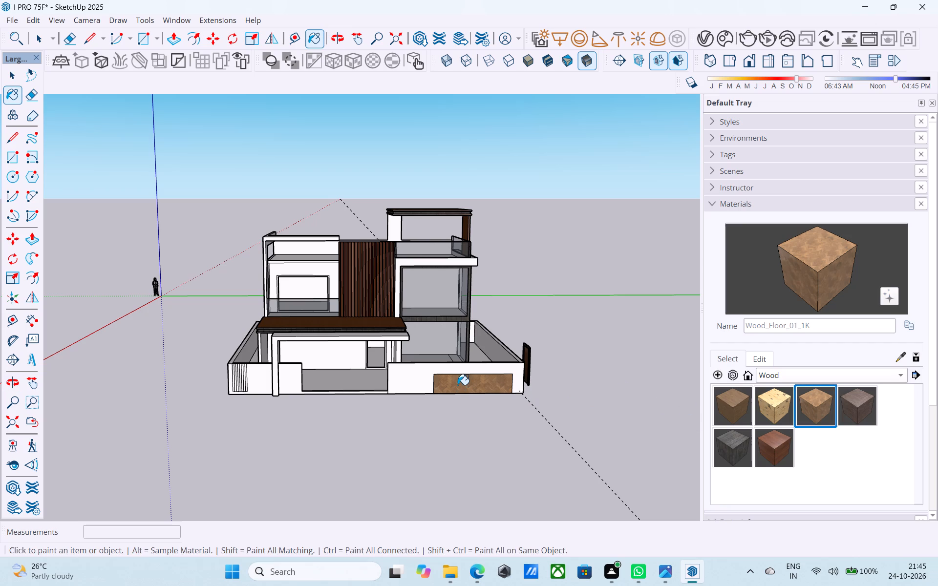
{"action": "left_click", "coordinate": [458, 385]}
Paint the front wall's panel with the Wood collection material Plywood_01_1K.
{"action": "left_click", "coordinate": [731, 405]}
{"action": "left_click", "coordinate": [468, 389]}
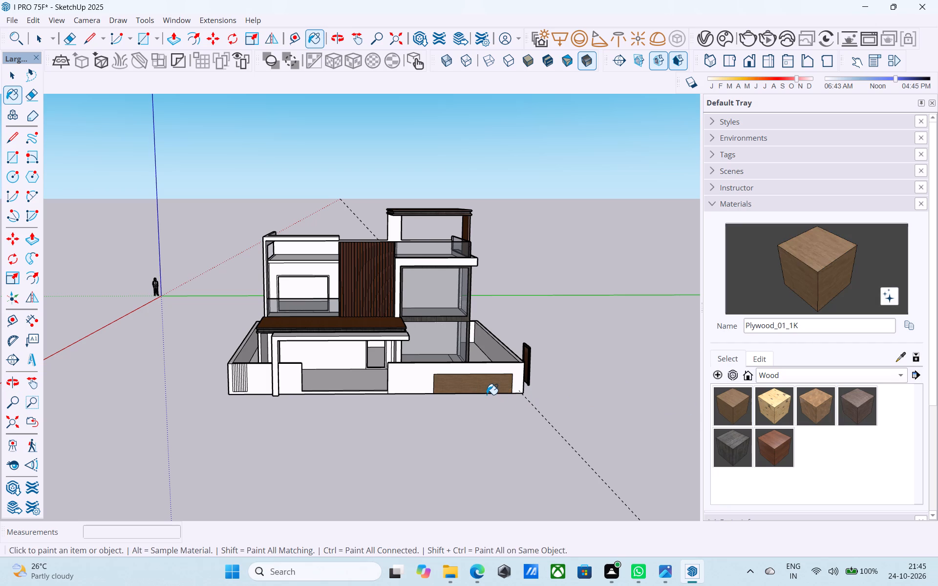
{"action": "scroll", "coordinate": [517, 392], "scroll_direction": "down", "scroll_amount": 1}
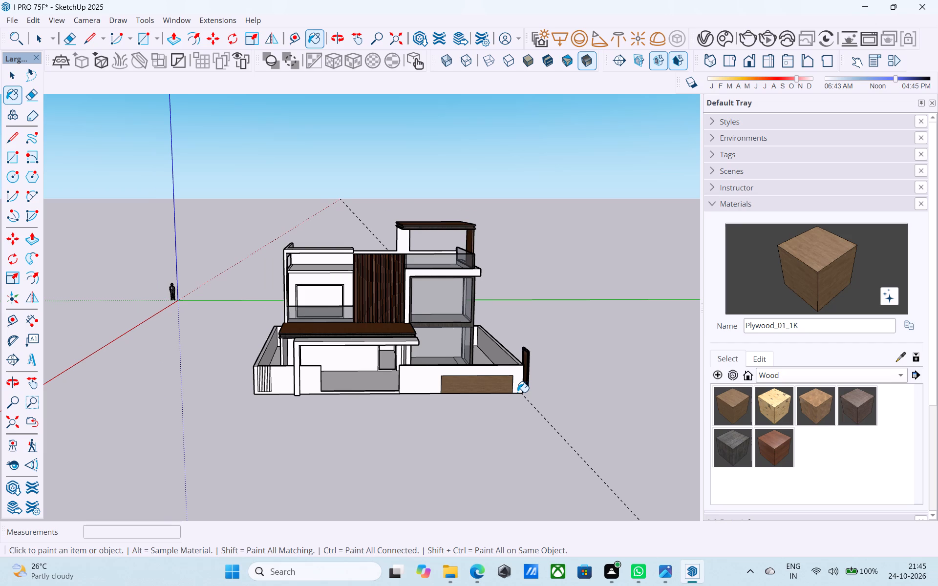
{"action": "scroll", "coordinate": [517, 392], "scroll_direction": "down", "scroll_amount": 2}
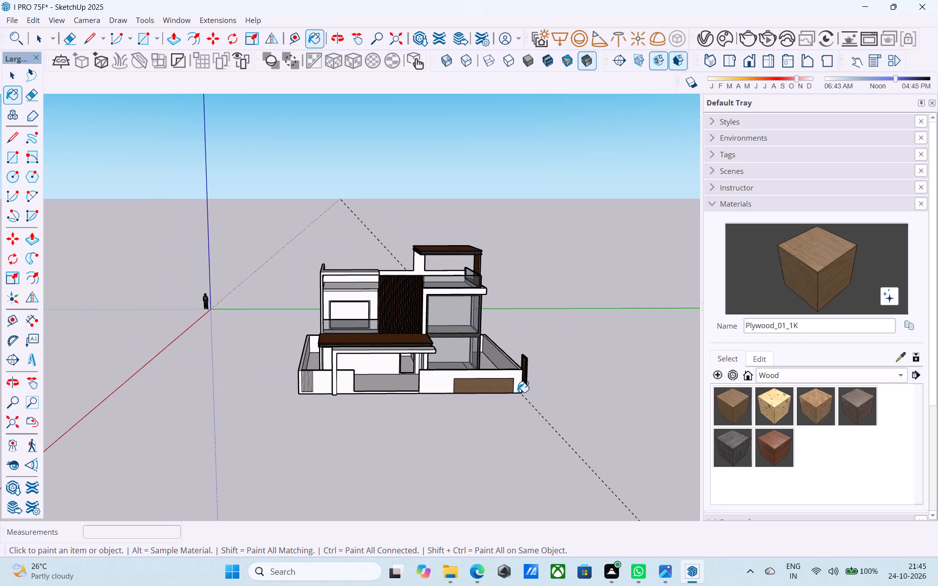
Examine the whole front elevation with the wood-finished boundary wall panel from several distances and angles.
{"action": "scroll", "coordinate": [517, 392], "scroll_direction": "down", "scroll_amount": 1}
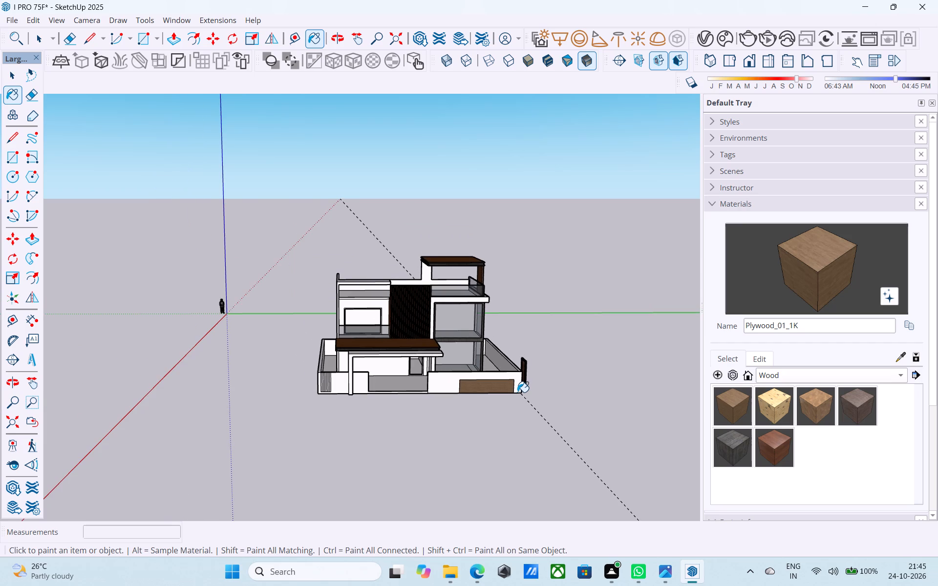
{"action": "scroll", "coordinate": [517, 392], "scroll_direction": "down", "scroll_amount": 1}
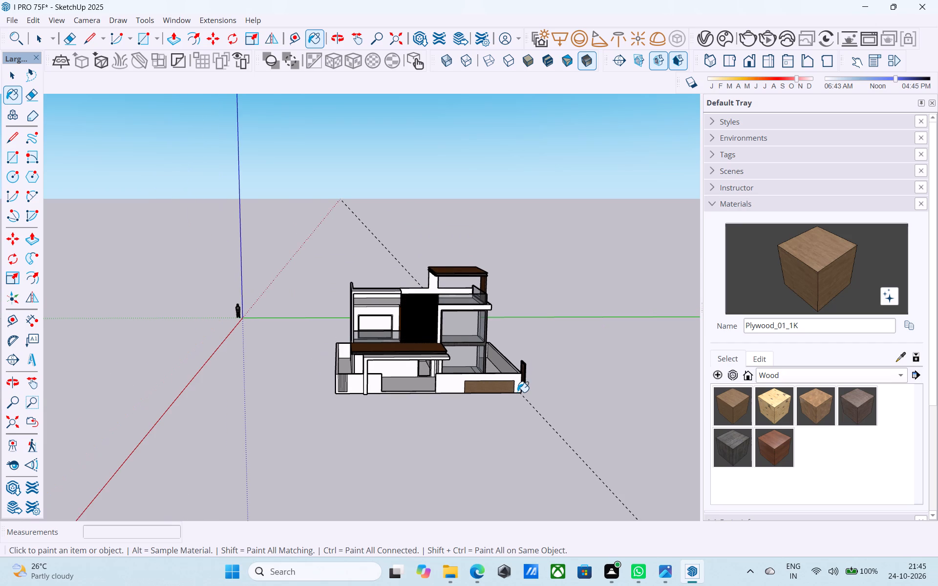
{"action": "middle_click_drag", "start_coordinate": [517, 392], "coordinate": [516, 380]}
{"action": "scroll", "coordinate": [516, 379], "scroll_direction": "down", "scroll_amount": 1}
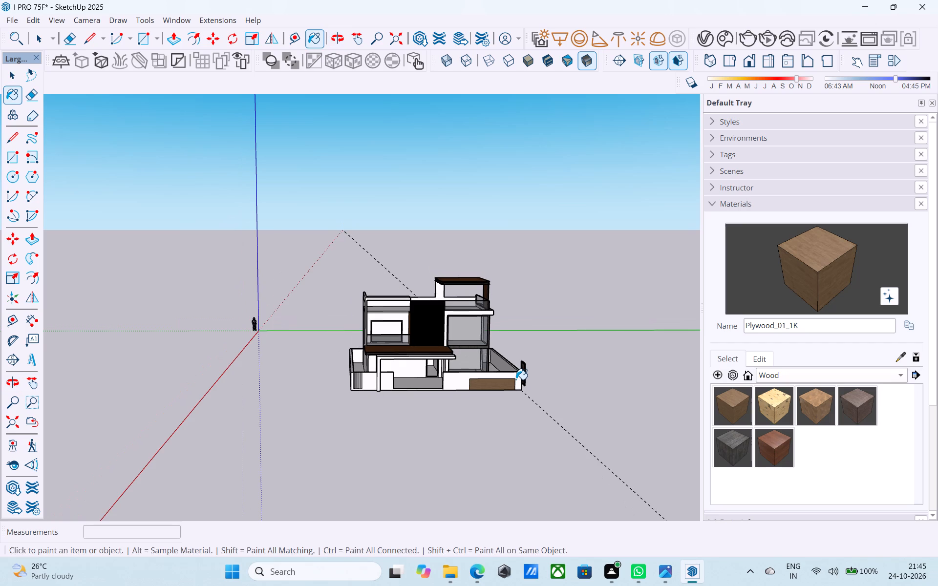
{"action": "scroll", "coordinate": [516, 379], "scroll_direction": "down", "scroll_amount": 3}
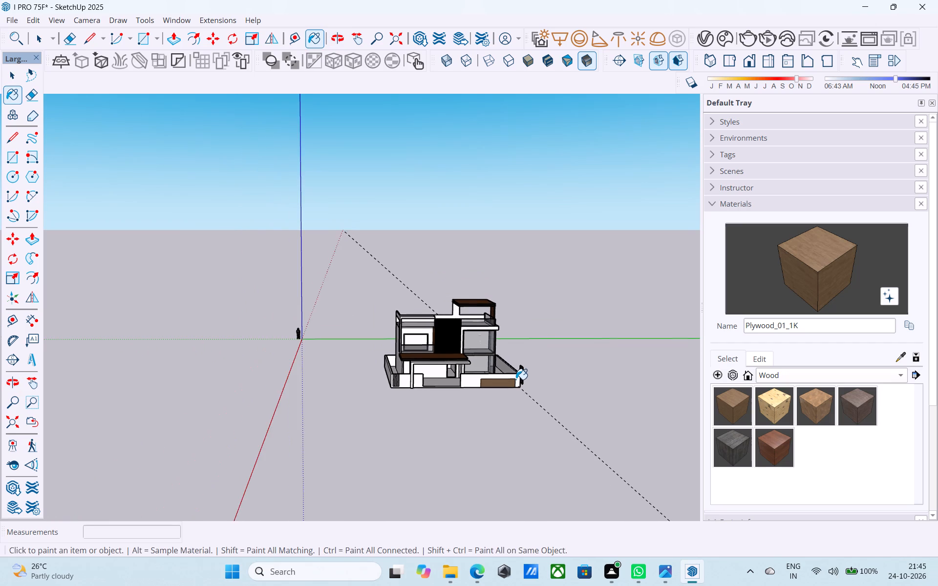
{"action": "middle_click_drag", "start_coordinate": [516, 379], "coordinate": [489, 344]}
{"action": "scroll", "coordinate": [487, 344], "scroll_direction": "up", "scroll_amount": 9}
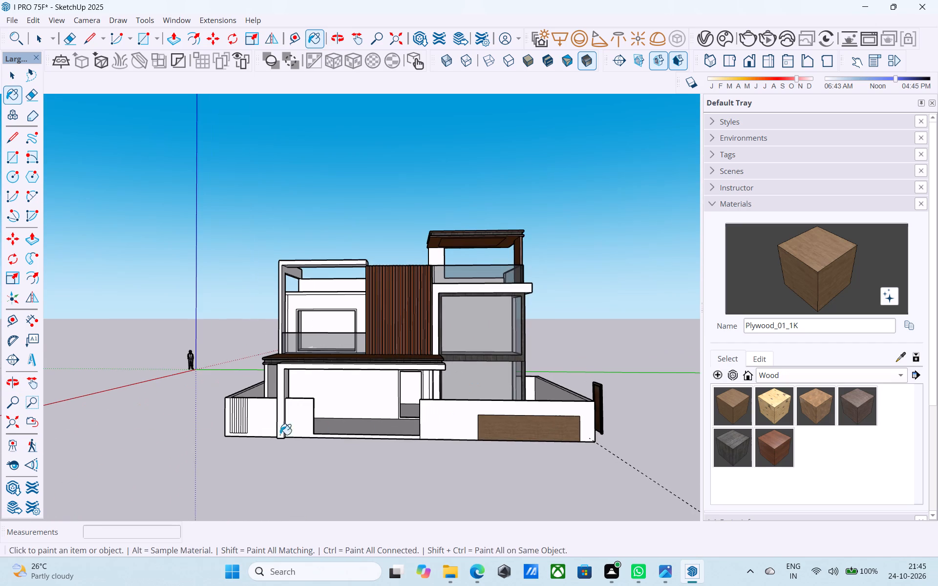
{"action": "scroll", "coordinate": [272, 435], "scroll_direction": "up", "scroll_amount": 2}
{"action": "middle_click_drag", "start_coordinate": [243, 442], "coordinate": [244, 438]}
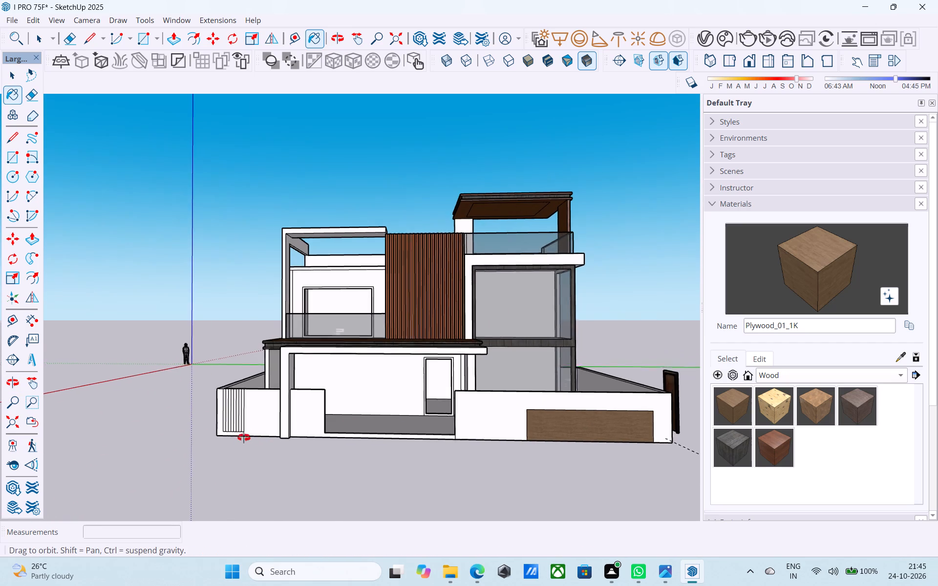
{"action": "middle_click_drag", "start_coordinate": [244, 438], "coordinate": [268, 426]}
Paint the front wall section around the vertical grooves with Brick_09_1K from the Brick collection.
{"action": "left_click", "coordinate": [778, 370]}
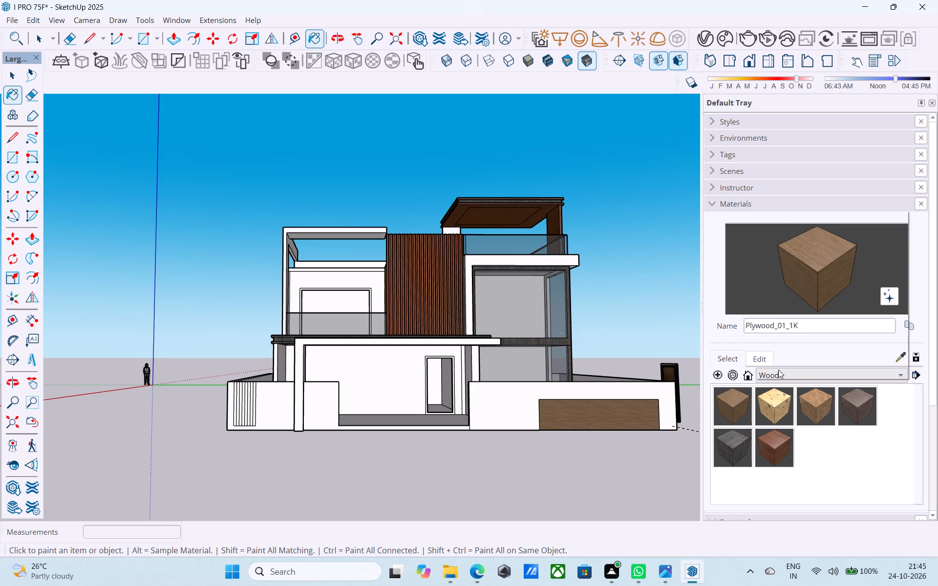
{"action": "left_click", "coordinate": [776, 250]}
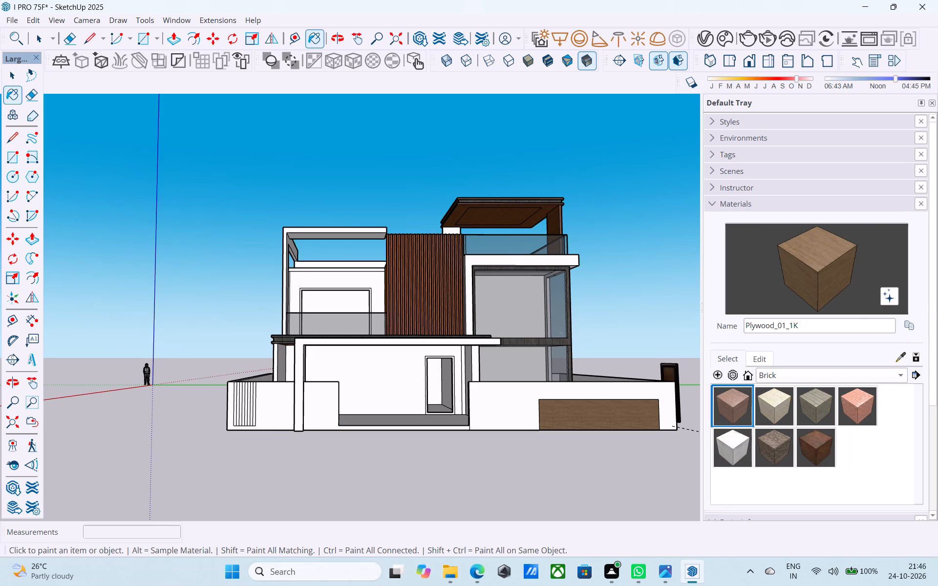
{"action": "left_click", "coordinate": [818, 398]}
{"action": "scroll", "coordinate": [296, 411], "scroll_direction": "up", "scroll_amount": 2}
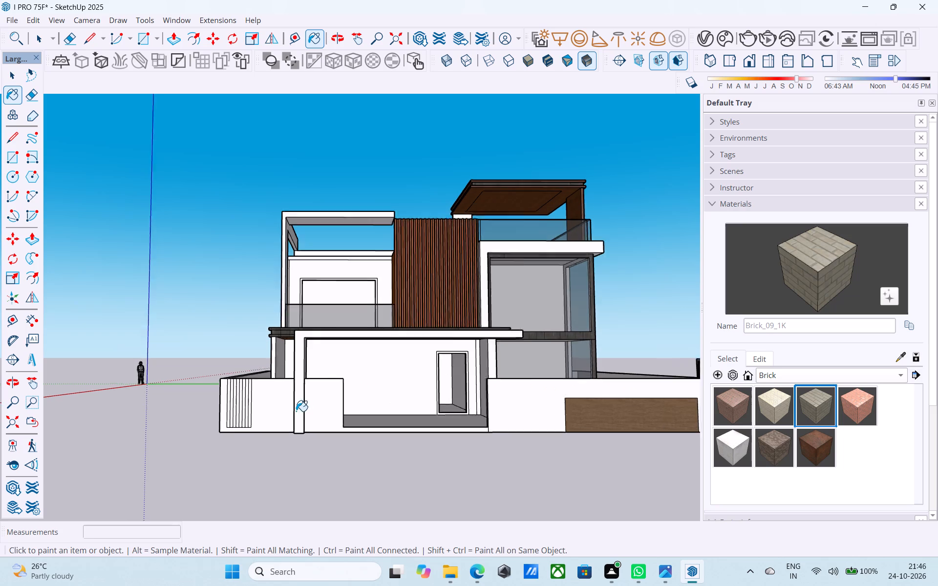
{"action": "scroll", "coordinate": [296, 411], "scroll_direction": "up", "scroll_amount": 1}
{"action": "left_click", "coordinate": [283, 412]}
Draw a 6" vertical line from the groove strip's bottom corner nearest the wall end down to the wall's base.
{"action": "scroll", "coordinate": [283, 412], "scroll_direction": "up", "scroll_amount": 5}
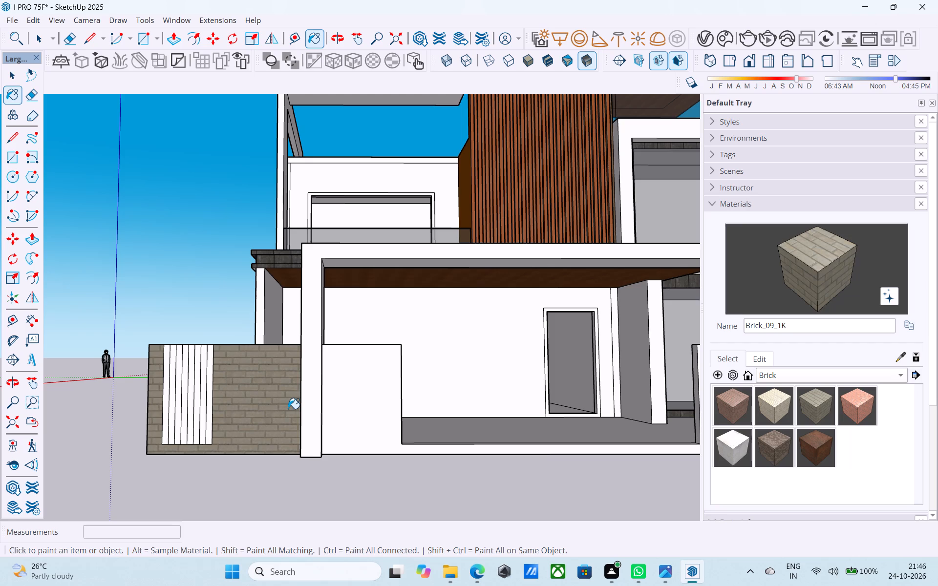
{"action": "scroll", "coordinate": [364, 394], "scroll_direction": "down", "scroll_amount": 2}
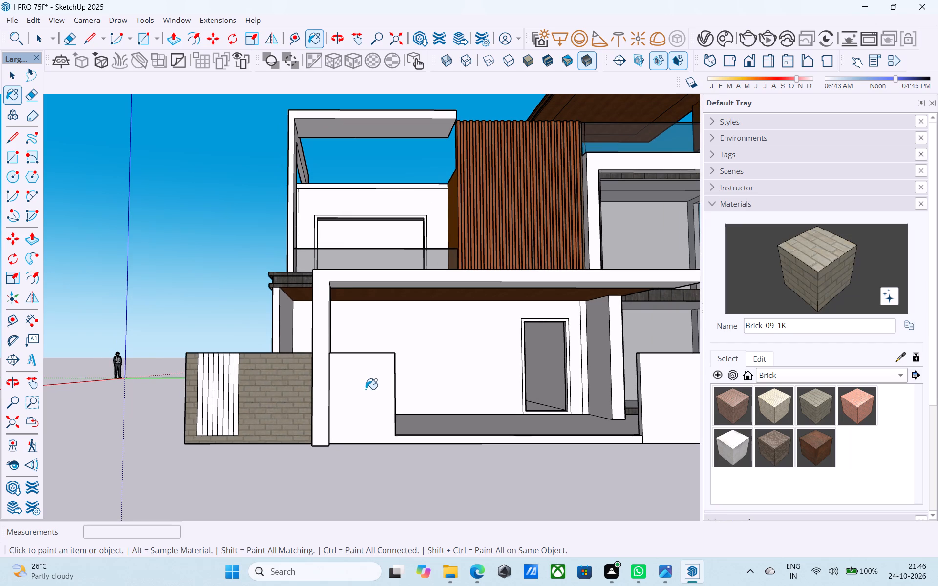
{"action": "scroll", "coordinate": [366, 389], "scroll_direction": "down", "scroll_amount": 3}
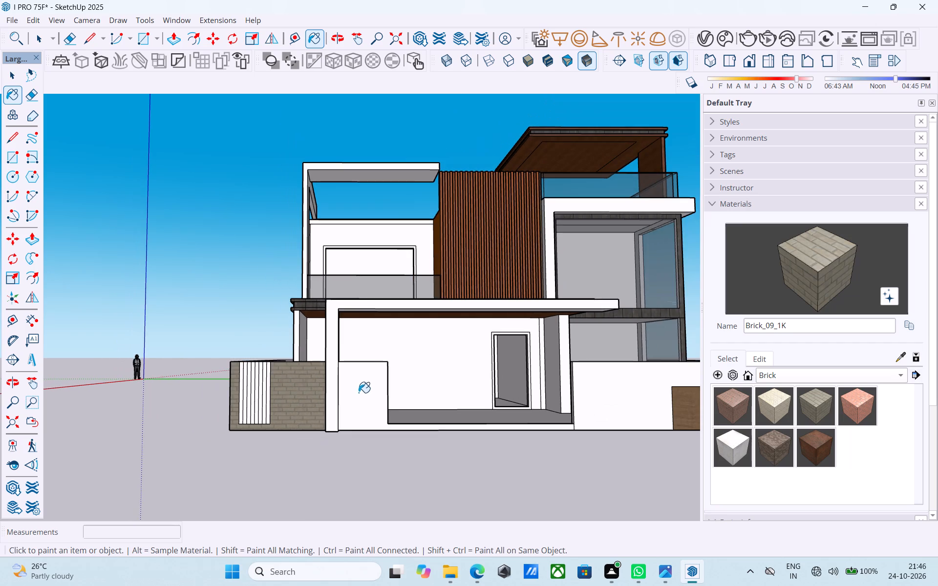
{"action": "middle_click_drag", "start_coordinate": [323, 406], "coordinate": [502, 462]}
{"action": "scroll", "coordinate": [401, 485], "scroll_direction": "up", "scroll_amount": 10}
{"action": "key", "text": "l"}
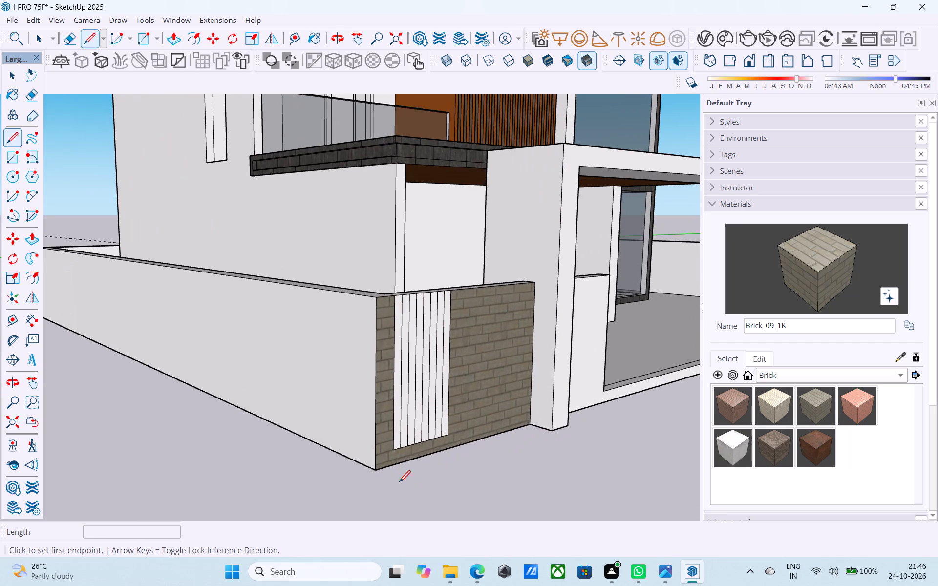
{"action": "scroll", "coordinate": [428, 413], "scroll_direction": "down", "scroll_amount": 3}
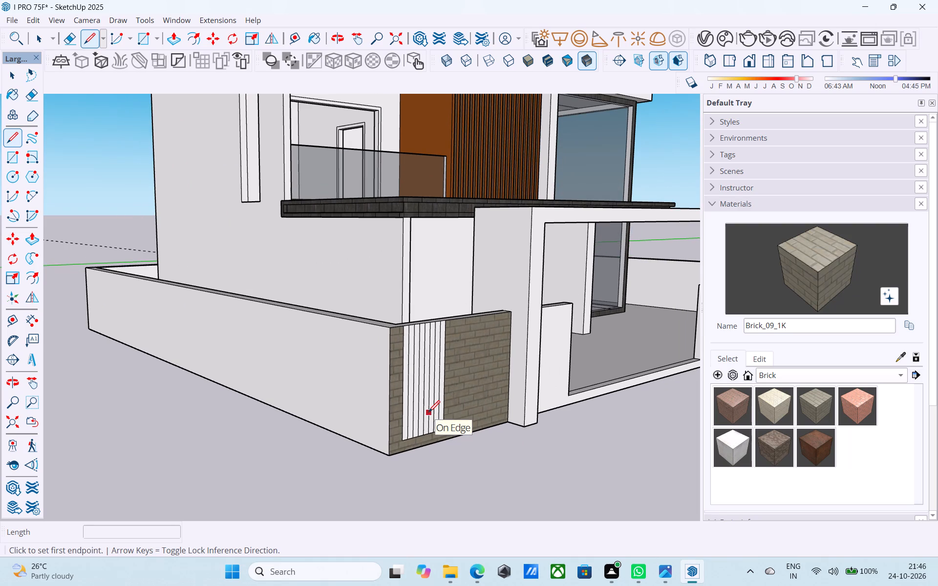
{"action": "scroll", "coordinate": [428, 413], "scroll_direction": "down", "scroll_amount": 2}
{"action": "middle_click_drag", "start_coordinate": [428, 413], "coordinate": [414, 425]}
{"action": "scroll", "coordinate": [414, 425], "scroll_direction": "up", "scroll_amount": 6}
{"action": "scroll", "coordinate": [364, 468], "scroll_direction": "up", "scroll_amount": 4}
{"action": "left_click", "coordinate": [363, 469]}
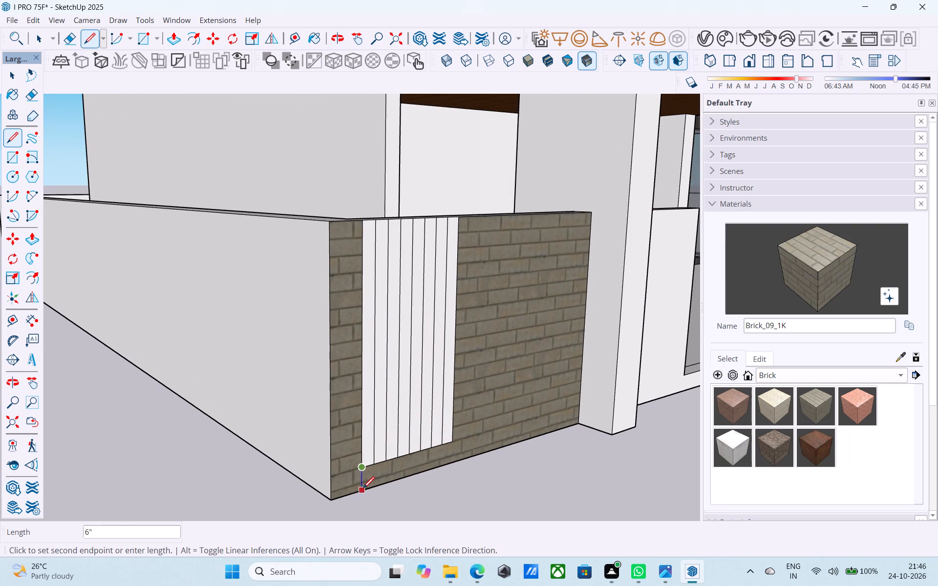
{"action": "left_click", "coordinate": [363, 491]}
Extend the next three groove lines down to the wall's bottom edge with 6" vertical lines.
{"action": "scroll", "coordinate": [375, 477], "scroll_direction": "up", "scroll_amount": 4}
{"action": "left_click", "coordinate": [376, 457]}
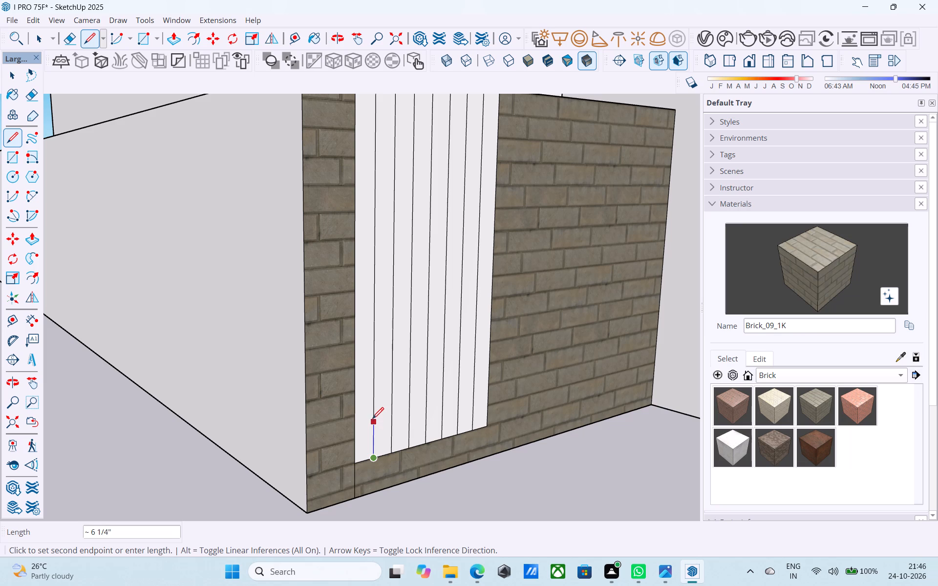
{"action": "scroll", "coordinate": [392, 395], "scroll_direction": "down", "scroll_amount": 2}
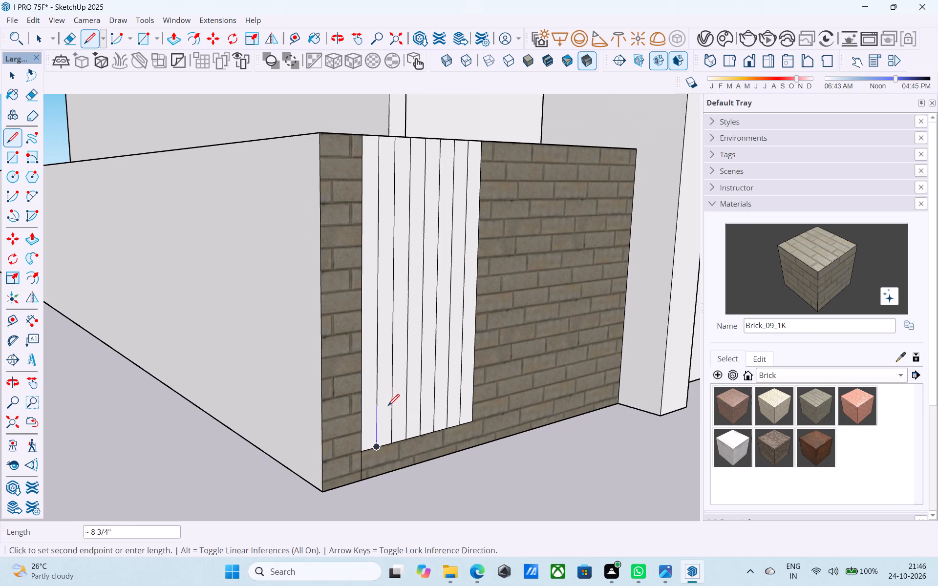
{"action": "scroll", "coordinate": [387, 408], "scroll_direction": "down", "scroll_amount": 4}
{"action": "middle_click_drag", "start_coordinate": [386, 414], "coordinate": [383, 423]}
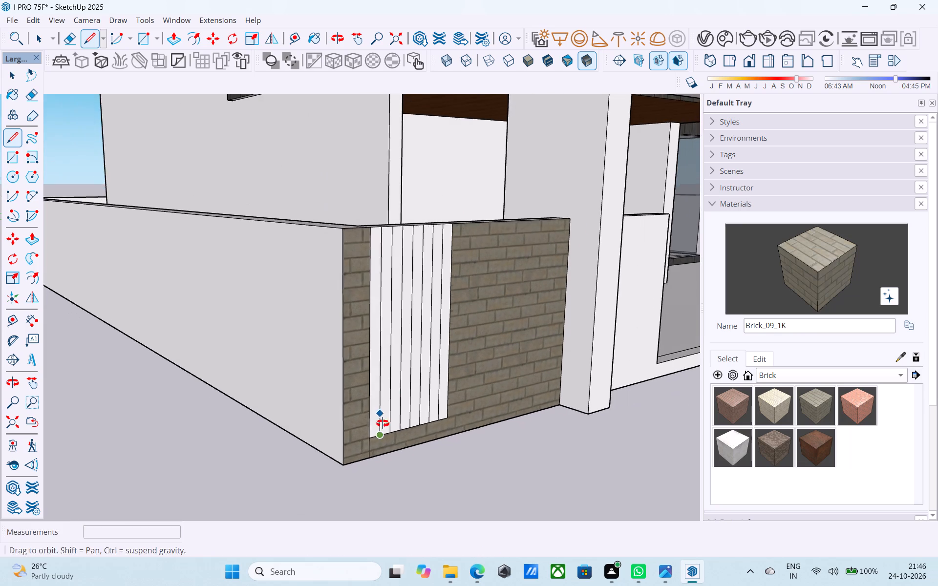
{"action": "middle_click_drag", "start_coordinate": [383, 423], "coordinate": [379, 434]}
{"action": "scroll", "coordinate": [386, 447], "scroll_direction": "up", "scroll_amount": 5}
{"action": "left_click", "coordinate": [373, 470]}
{"action": "left_click", "coordinate": [385, 436]}
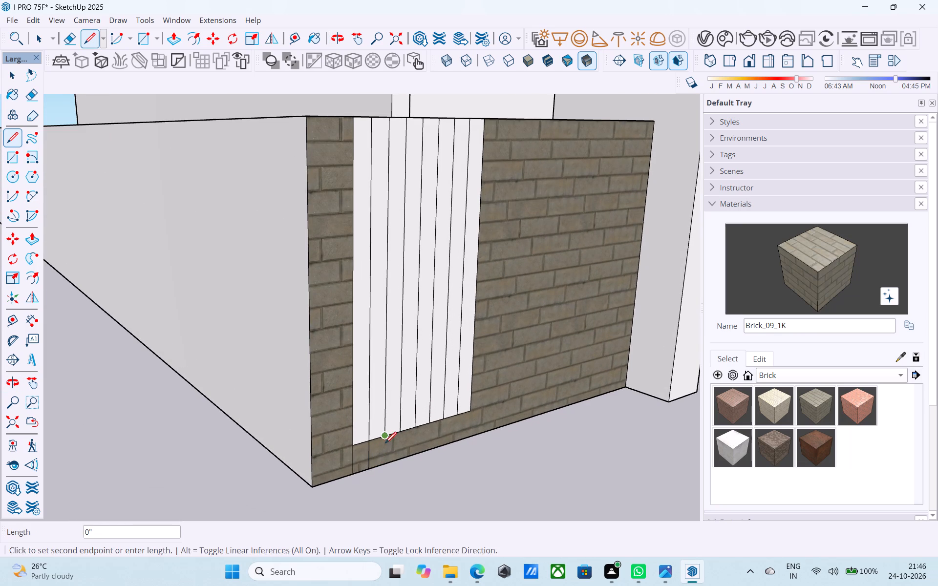
{"action": "left_click", "coordinate": [385, 465]}
{"action": "left_click", "coordinate": [405, 432]}
{"action": "left_click", "coordinate": [405, 457]}
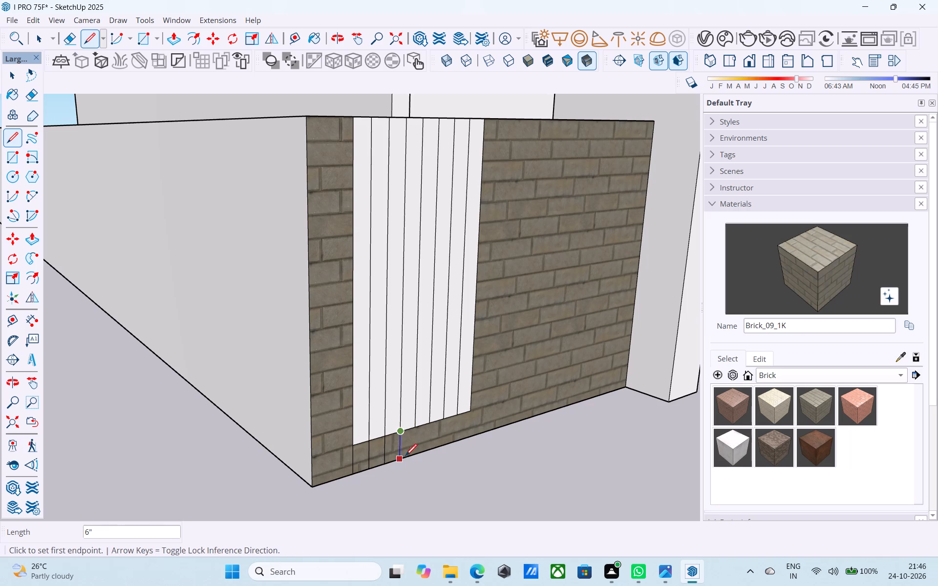
Extend the remaining five groove lines, including the strip's far side, 6" down to the wall's bottom edge.
{"action": "left_click_drag", "start_coordinate": [414, 427], "coordinate": [415, 449]}
{"action": "left_click", "coordinate": [415, 458]}
{"action": "left_click", "coordinate": [428, 423]}
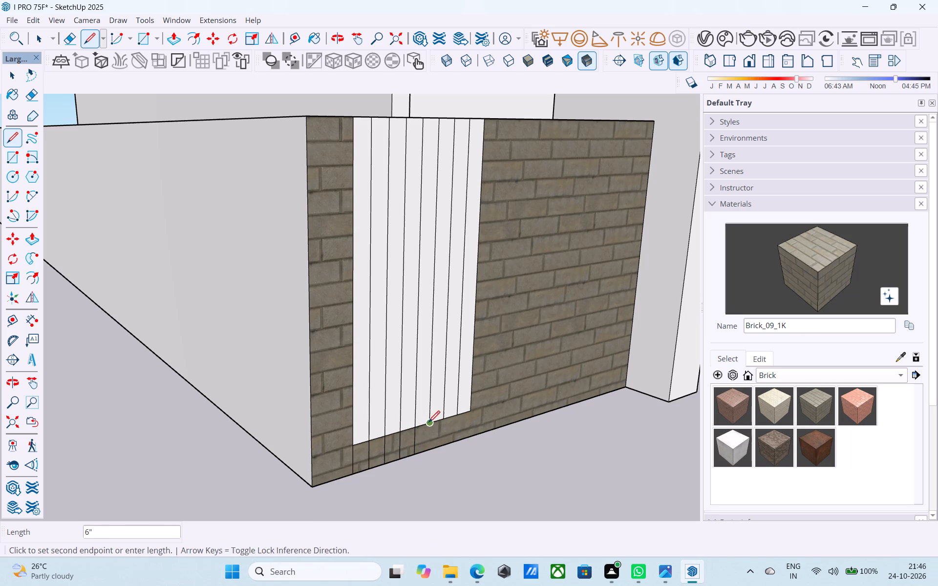
{"action": "left_click", "coordinate": [431, 449]}
{"action": "left_click", "coordinate": [442, 420]}
{"action": "left_click", "coordinate": [443, 450]}
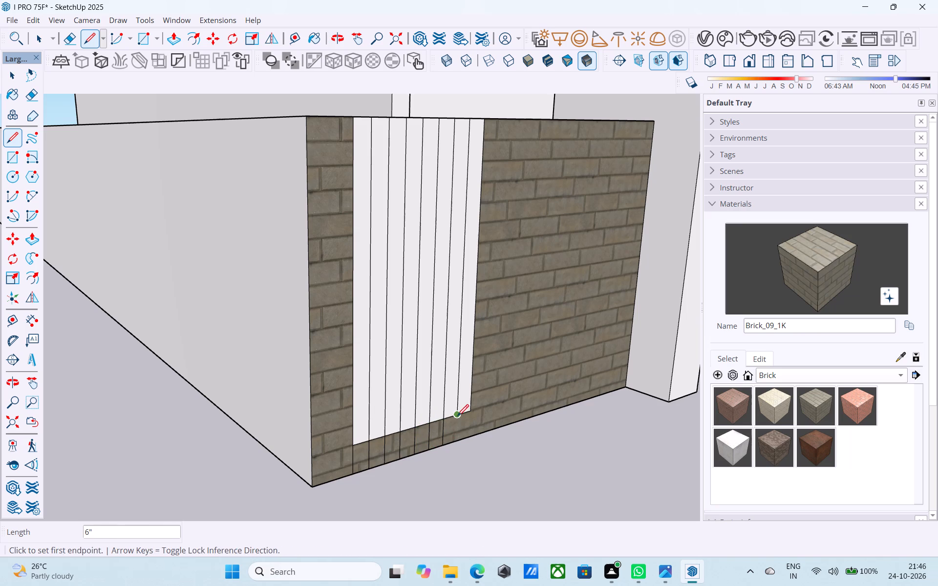
{"action": "left_click", "coordinate": [457, 417]}
{"action": "left_click", "coordinate": [457, 442]}
{"action": "left_click", "coordinate": [474, 411]}
{"action": "left_click", "coordinate": [468, 438]}
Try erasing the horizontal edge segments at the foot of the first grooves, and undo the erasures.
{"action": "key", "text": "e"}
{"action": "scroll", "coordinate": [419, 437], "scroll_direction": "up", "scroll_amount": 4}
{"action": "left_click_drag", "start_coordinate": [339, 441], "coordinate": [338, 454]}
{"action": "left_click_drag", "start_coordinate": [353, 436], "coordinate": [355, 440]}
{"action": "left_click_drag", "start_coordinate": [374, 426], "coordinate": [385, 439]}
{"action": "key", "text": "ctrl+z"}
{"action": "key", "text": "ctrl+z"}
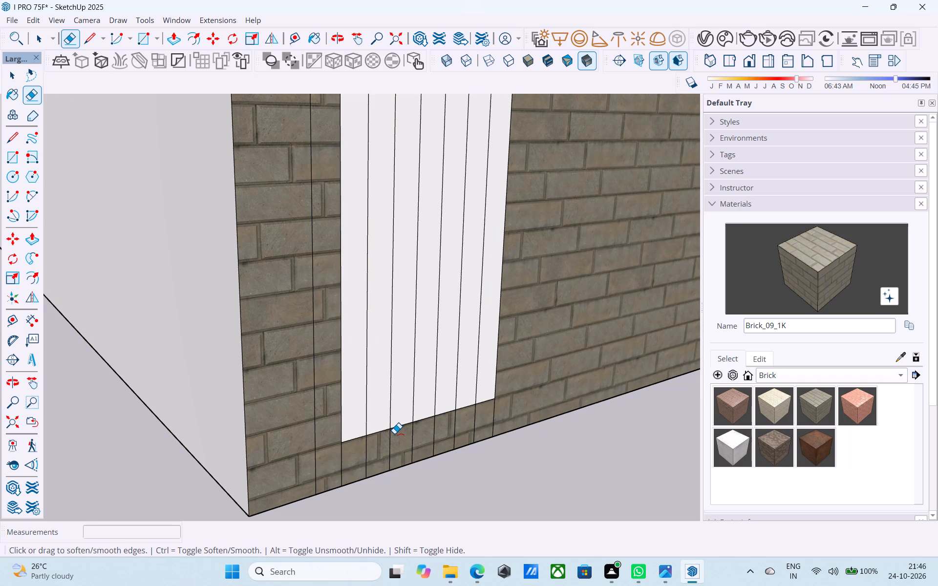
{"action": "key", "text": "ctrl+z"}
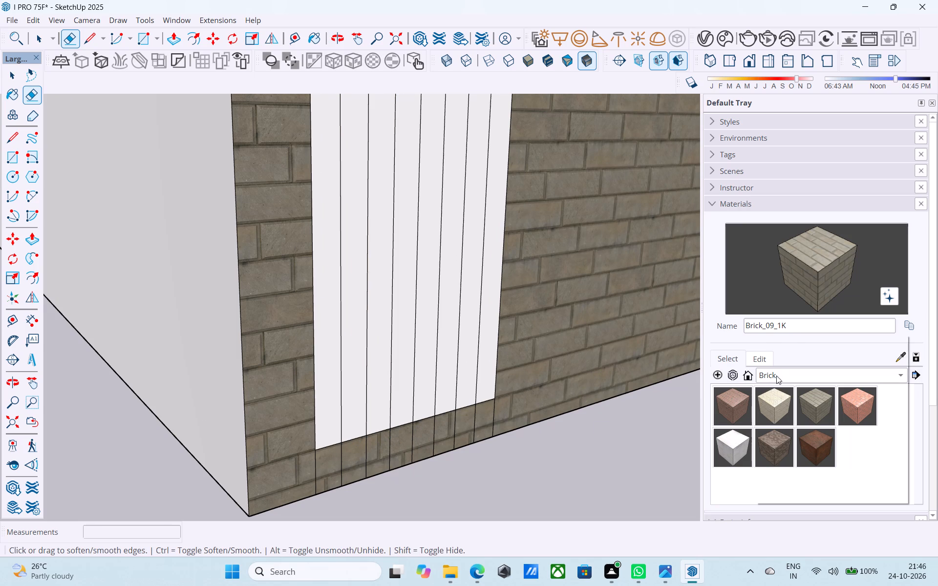
Paint the small brick faces beneath the groove strips with the in-model Default material.
{"action": "left_click", "coordinate": [776, 376]}
{"action": "left_click", "coordinate": [781, 340]}
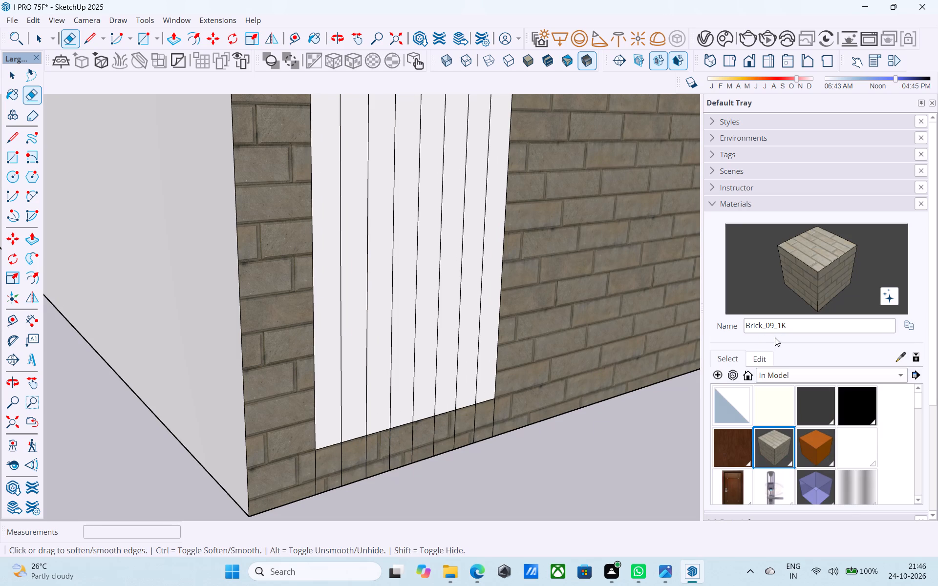
{"action": "left_click", "coordinate": [741, 400]}
{"action": "left_click", "coordinate": [326, 477]}
{"action": "left_click", "coordinate": [350, 458]}
{"action": "left_click", "coordinate": [370, 445]}
{"action": "left_click", "coordinate": [395, 445]}
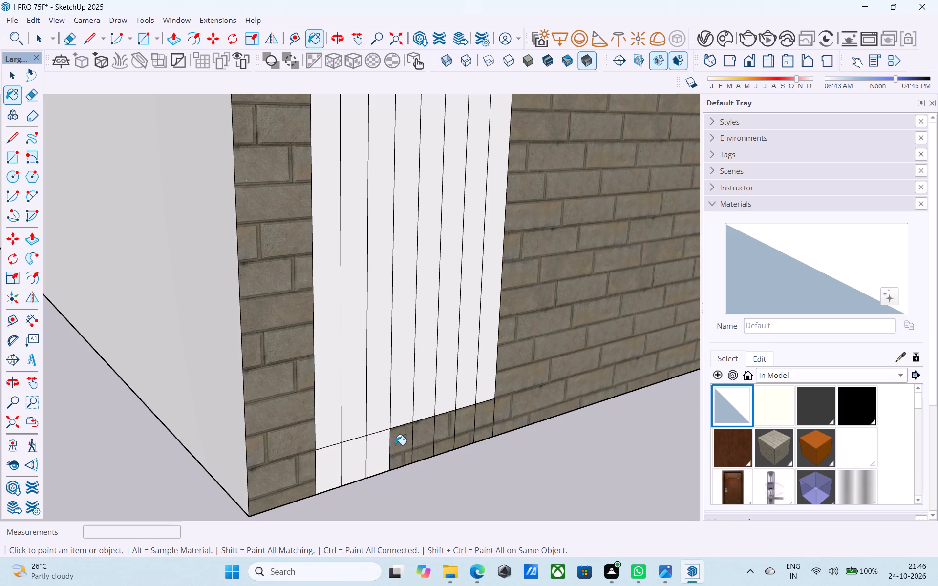
{"action": "left_click", "coordinate": [422, 434]}
{"action": "left_click", "coordinate": [459, 427]}
{"action": "left_click", "coordinate": [455, 429]}
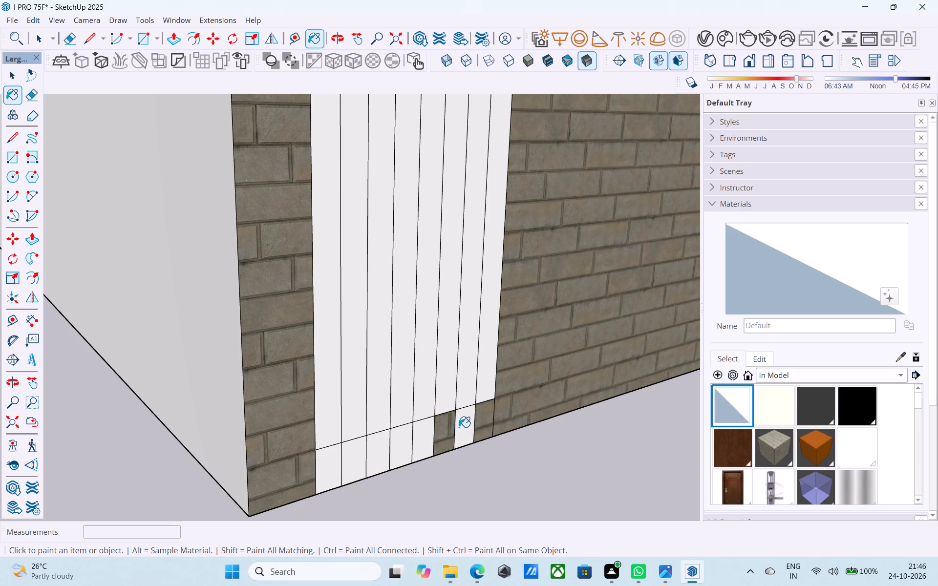
{"action": "left_click", "coordinate": [479, 419]}
{"action": "left_click", "coordinate": [454, 430]}
Erase the horizontal edge segments crossing the groove strips so each strip runs uninterrupted to the wall's base.
{"action": "key", "text": "e"}
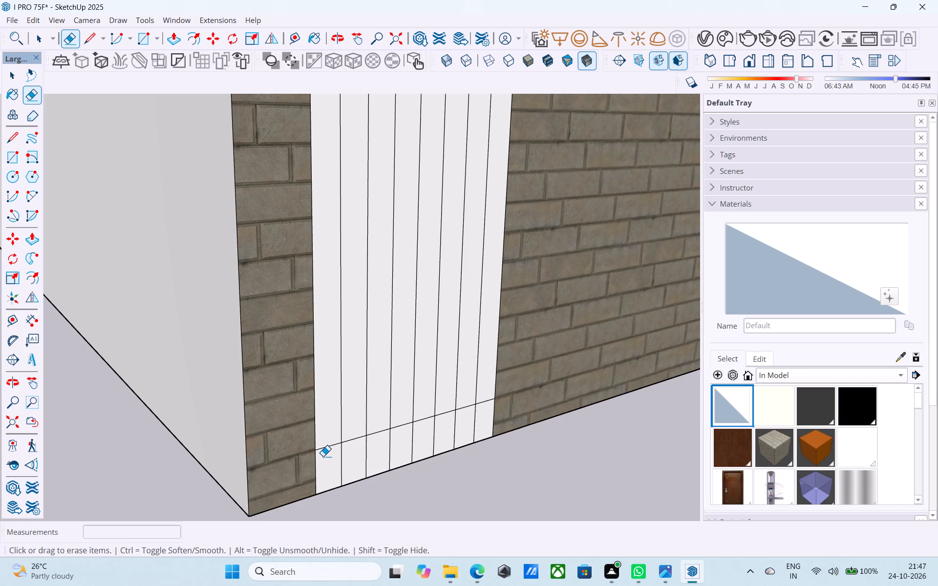
{"action": "scroll", "coordinate": [323, 456], "scroll_direction": "up", "scroll_amount": 3}
{"action": "left_click_drag", "start_coordinate": [331, 449], "coordinate": [330, 439]}
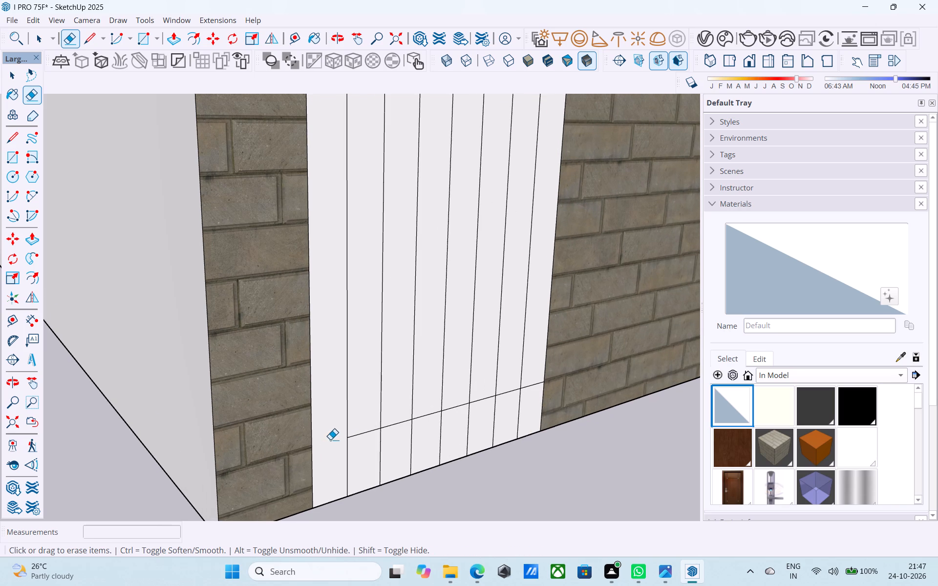
{"action": "left_click", "coordinate": [360, 442]}
{"action": "left_click_drag", "start_coordinate": [392, 427], "coordinate": [394, 421]}
{"action": "left_click_drag", "start_coordinate": [367, 439], "coordinate": [363, 427]}
{"action": "left_click_drag", "start_coordinate": [422, 414], "coordinate": [425, 431]}
{"action": "left_click", "coordinate": [454, 407]}
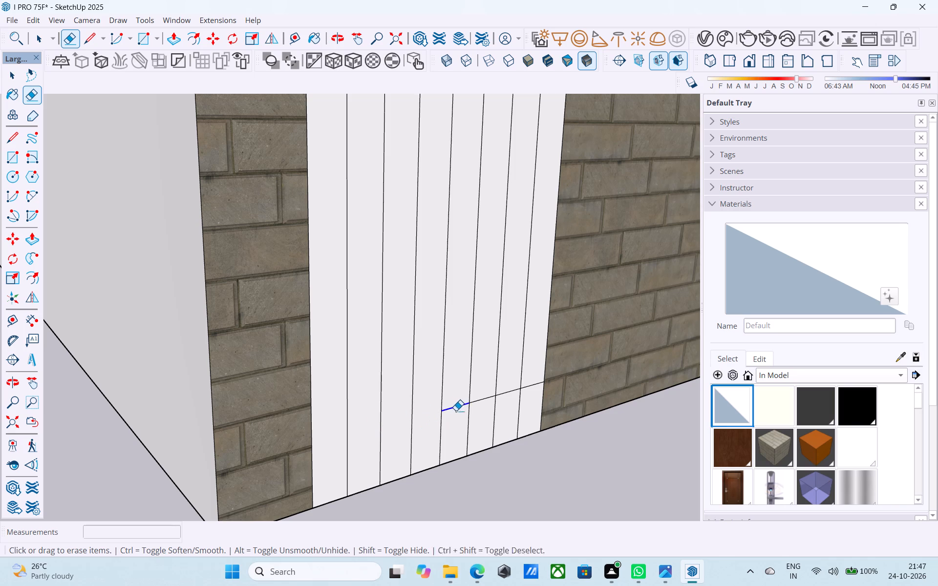
{"action": "left_click", "coordinate": [494, 397]}
{"action": "key", "text": "ctrl+z"}
{"action": "left_click_drag", "start_coordinate": [489, 397], "coordinate": [489, 411]}
{"action": "left_click_drag", "start_coordinate": [500, 392], "coordinate": [504, 398]}
{"action": "left_click_drag", "start_coordinate": [535, 386], "coordinate": [535, 392]}
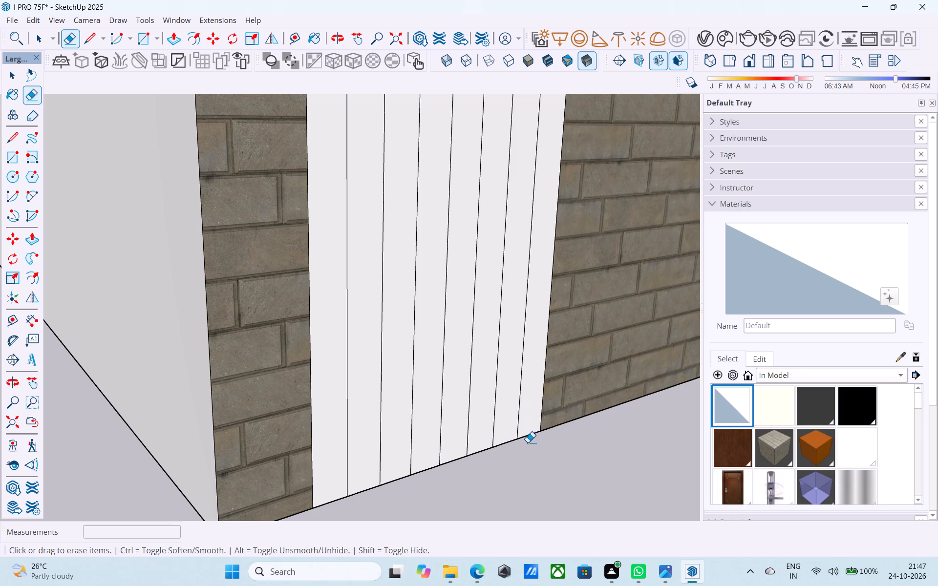
{"action": "scroll", "coordinate": [533, 466], "scroll_direction": "down", "scroll_amount": 4}
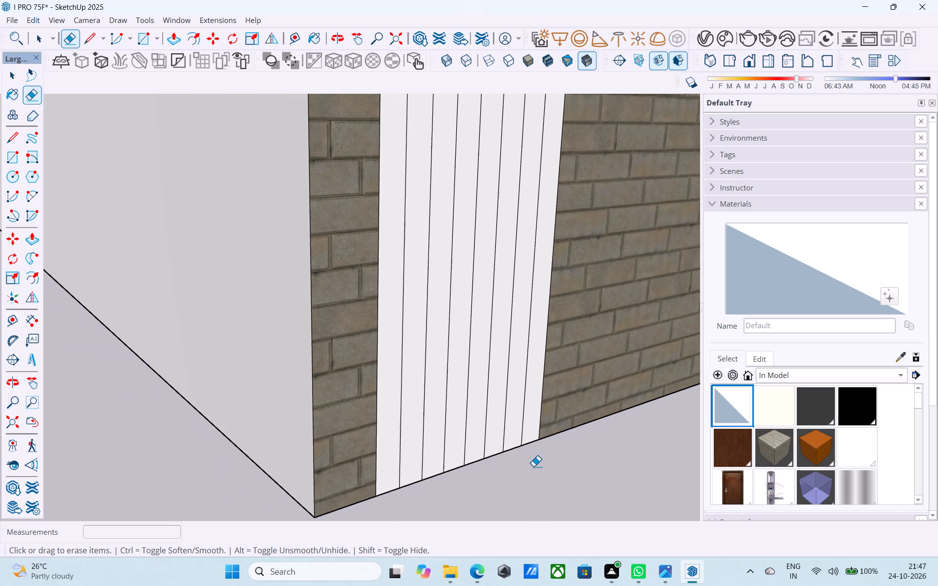
Pull the outermost groove strip at the corner of the front boundary wall outward by 2".
{"action": "scroll", "coordinate": [533, 466], "scroll_direction": "down", "scroll_amount": 1}
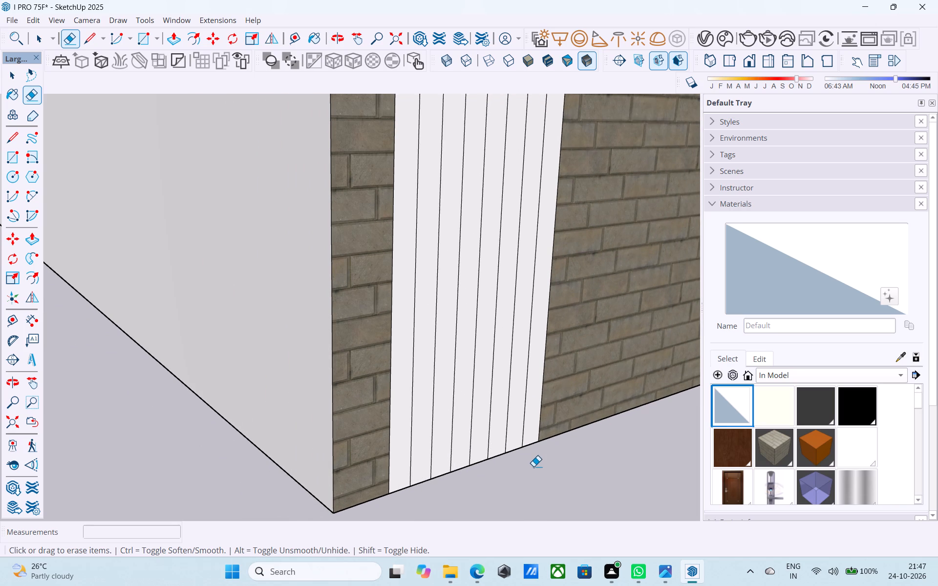
{"action": "scroll", "coordinate": [533, 467], "scroll_direction": "down", "scroll_amount": 2}
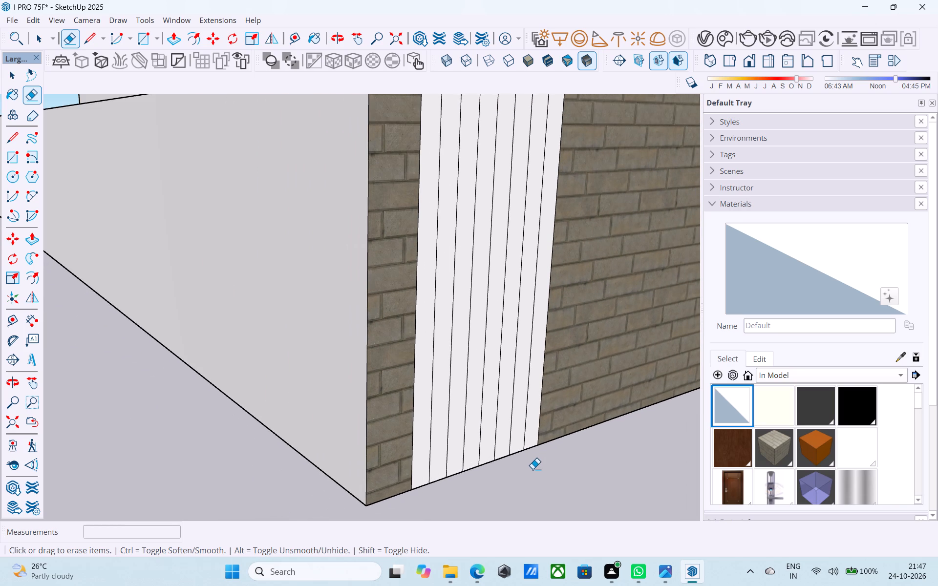
{"action": "scroll", "coordinate": [533, 469], "scroll_direction": "down", "scroll_amount": 3}
{"action": "middle_click_drag", "start_coordinate": [533, 469], "coordinate": [517, 462]}
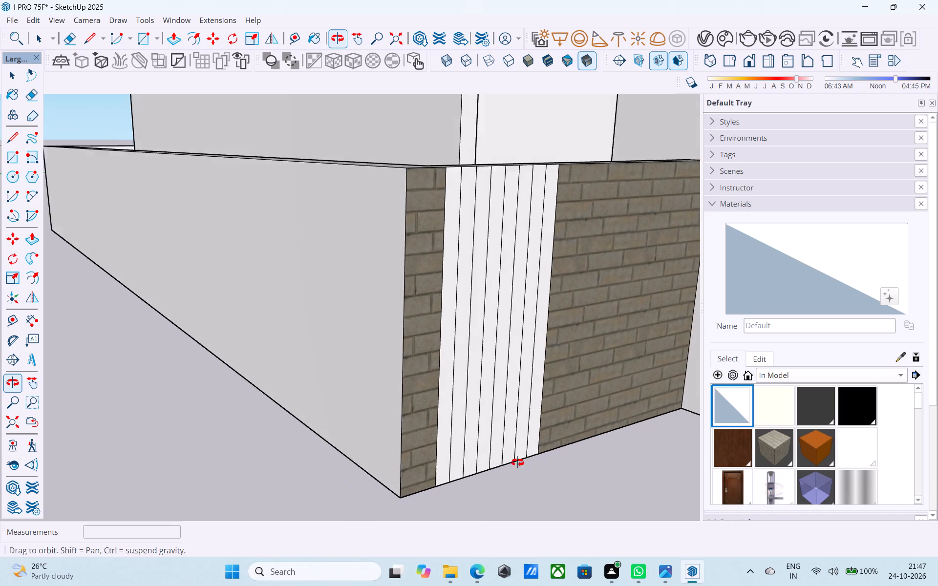
{"action": "middle_click_drag", "start_coordinate": [517, 462], "coordinate": [514, 461]}
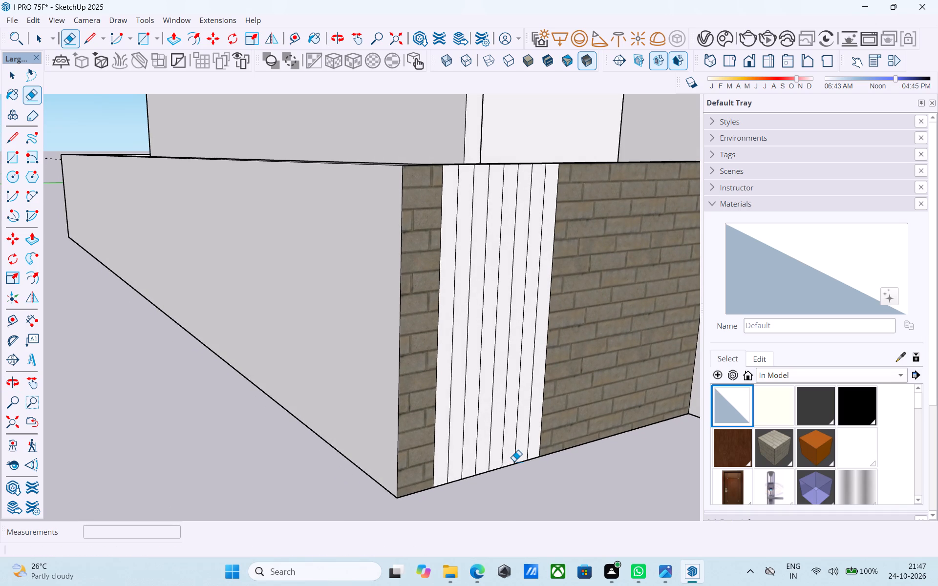
{"action": "scroll", "coordinate": [516, 462], "scroll_direction": "down", "scroll_amount": 4}
{"action": "middle_click_drag", "start_coordinate": [516, 462], "coordinate": [512, 469]}
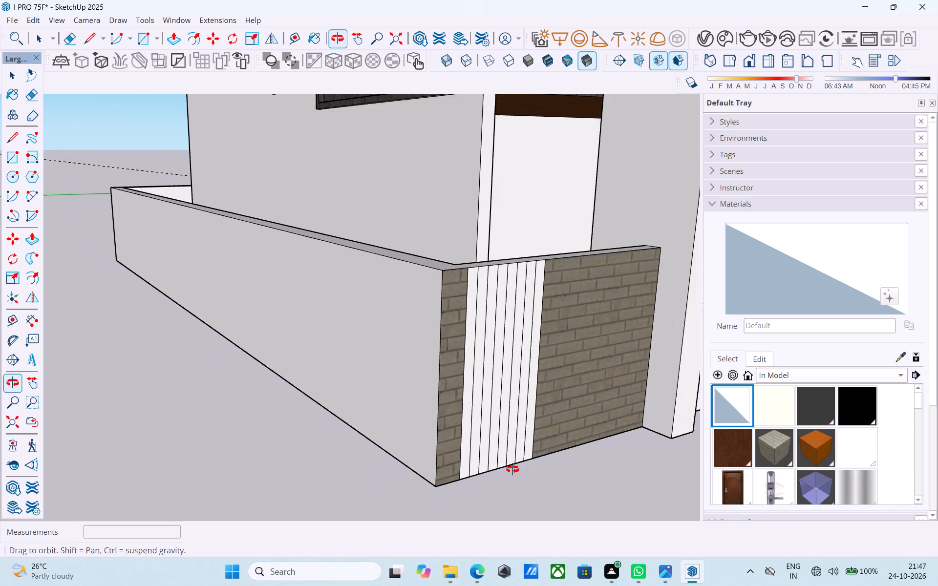
{"action": "middle_click_drag", "start_coordinate": [512, 469], "coordinate": [436, 481]}
{"action": "scroll", "coordinate": [435, 367], "scroll_direction": "up", "scroll_amount": 2}
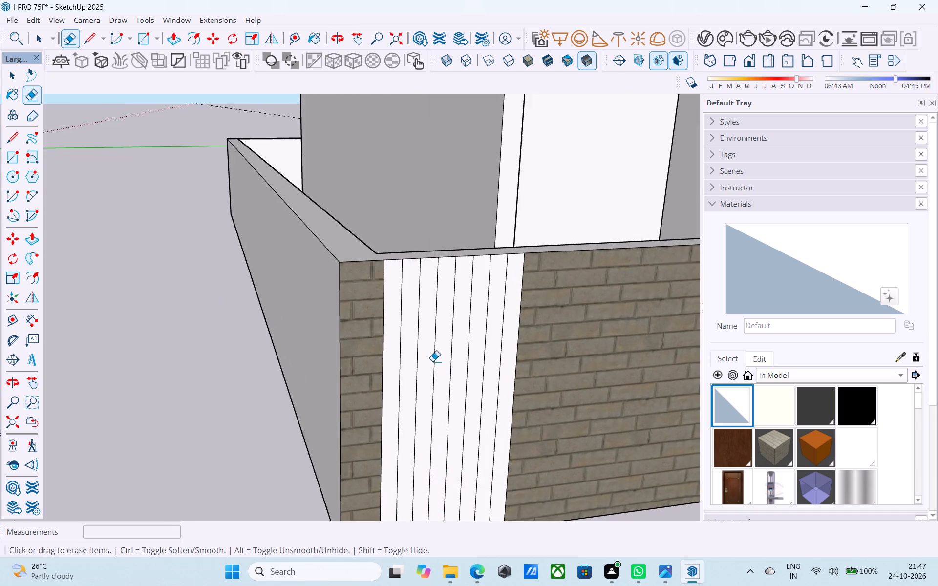
{"action": "scroll", "coordinate": [432, 361], "scroll_direction": "up", "scroll_amount": 6}
{"action": "scroll", "coordinate": [409, 333], "scroll_direction": "down", "scroll_amount": 4}
{"action": "middle_click_drag", "start_coordinate": [327, 360], "coordinate": [291, 371]}
{"action": "scroll", "coordinate": [374, 336], "scroll_direction": "up", "scroll_amount": 1}
{"action": "key", "text": "space"}
{"action": "left_click", "coordinate": [377, 333]}
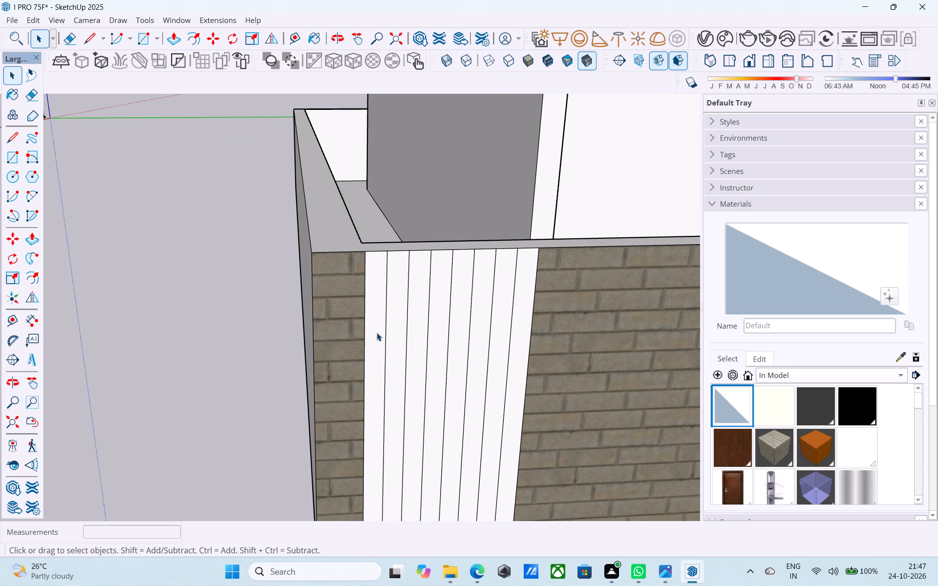
{"action": "key", "text": "p"}
{"action": "left_click", "coordinate": [377, 333]}
{"action": "key", "text": "2"}
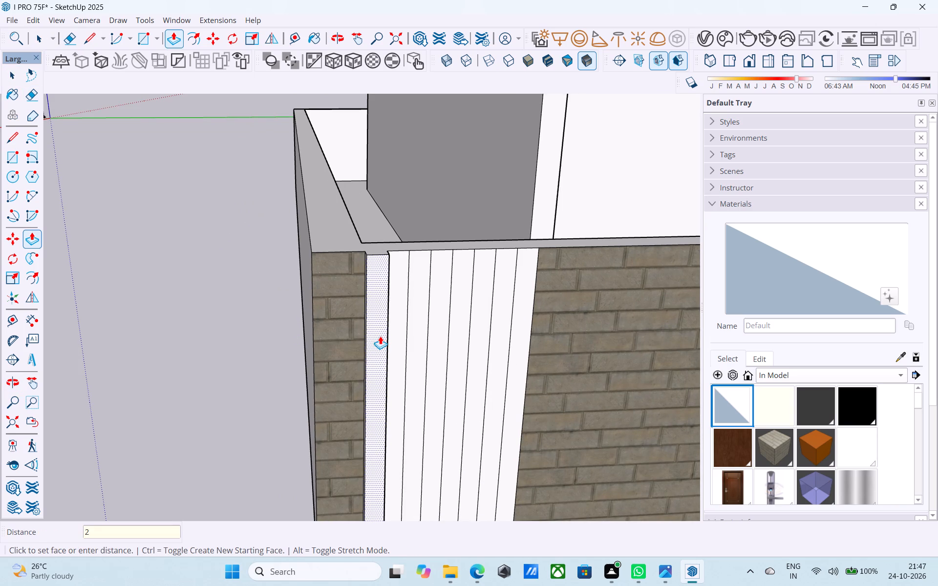
{"action": "key", "text": "shift+quotedbl"}
{"action": "key", "text": "Return"}
Pull the three remaining alternate groove strips outward by the same 2", undoing the mismatched first attempt.
{"action": "double_click", "coordinate": [414, 318]}
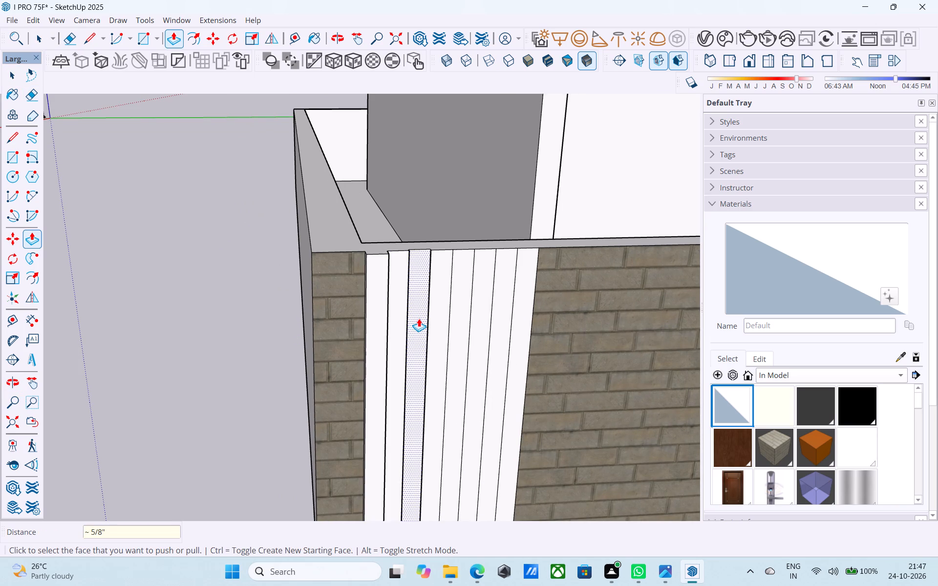
{"action": "key", "text": "ctrl+z"}
{"action": "left_click", "coordinate": [420, 318]}
{"action": "left_click", "coordinate": [379, 324]}
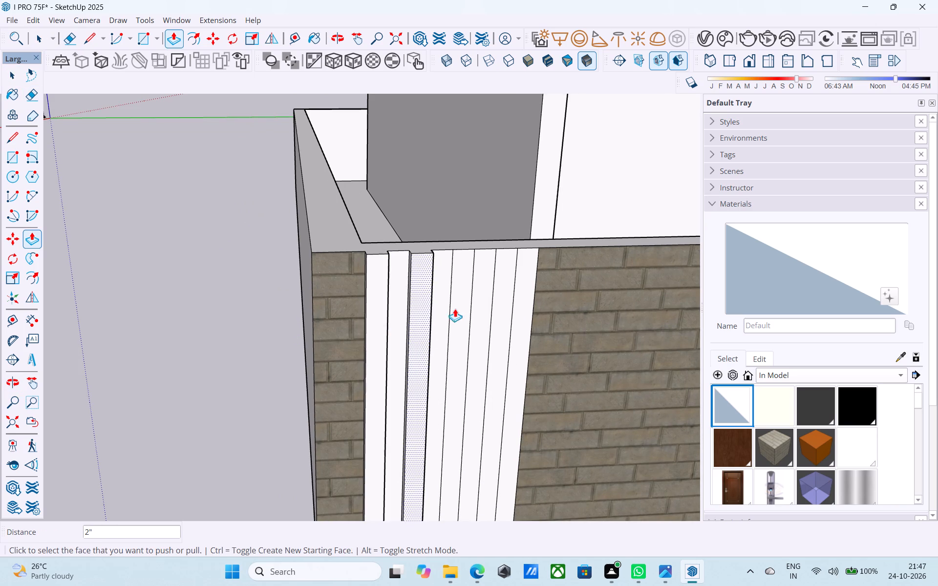
{"action": "double_click", "coordinate": [452, 306]}
{"action": "double_click", "coordinate": [502, 304]}
{"action": "key", "text": "space"}
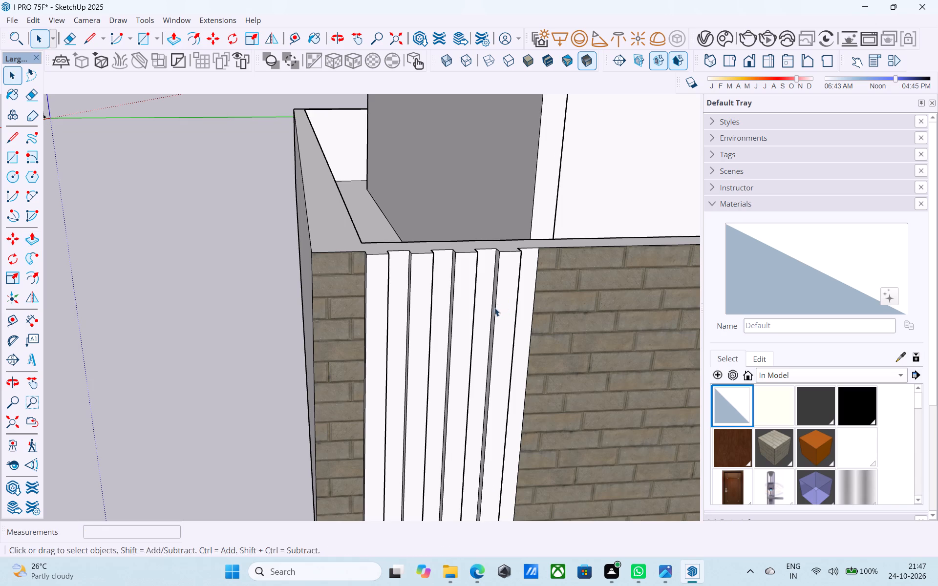
Paint the flat strip beside the brick wall with the in-model Brick_09_1K material and erase the edge between them.
{"action": "scroll", "coordinate": [477, 320], "scroll_direction": "down", "scroll_amount": 1}
{"action": "middle_click_drag", "start_coordinate": [439, 328], "coordinate": [416, 329]}
{"action": "scroll", "coordinate": [368, 313], "scroll_direction": "down", "scroll_amount": 3}
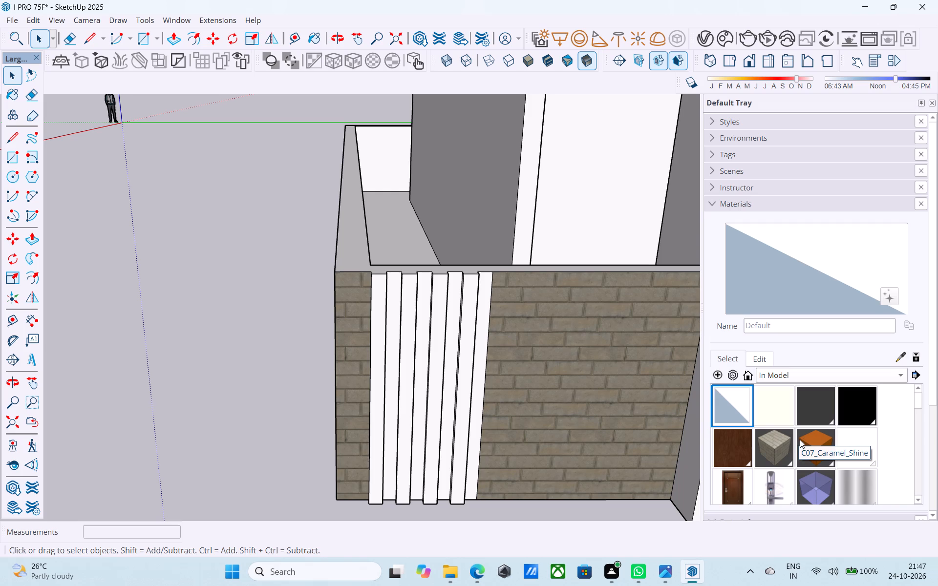
{"action": "scroll", "coordinate": [846, 446], "scroll_direction": "down", "scroll_amount": 1}
{"action": "left_click", "coordinate": [785, 444]}
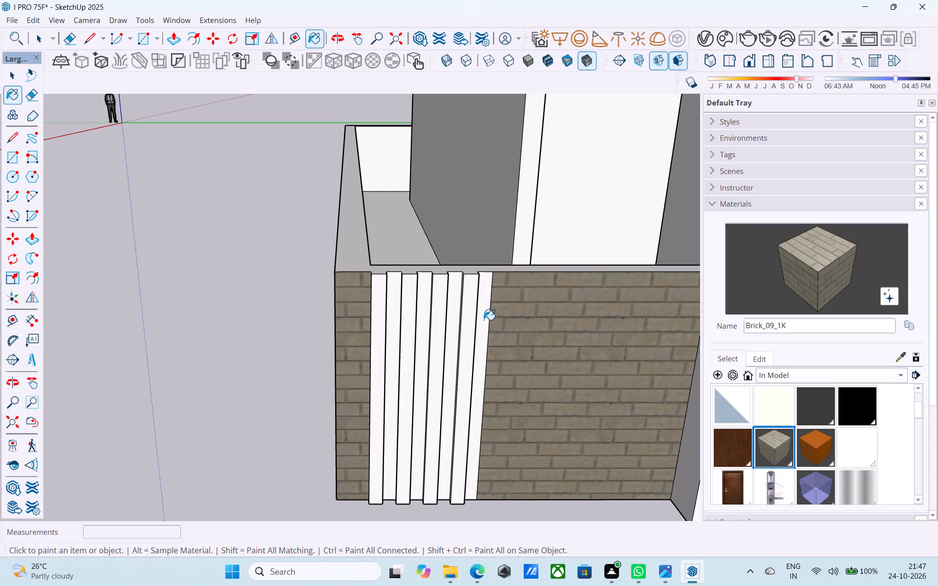
{"action": "scroll", "coordinate": [481, 315], "scroll_direction": "up", "scroll_amount": 2}
{"action": "left_click", "coordinate": [481, 314]}
{"action": "key", "text": "e"}
{"action": "left_click", "coordinate": [492, 320]}
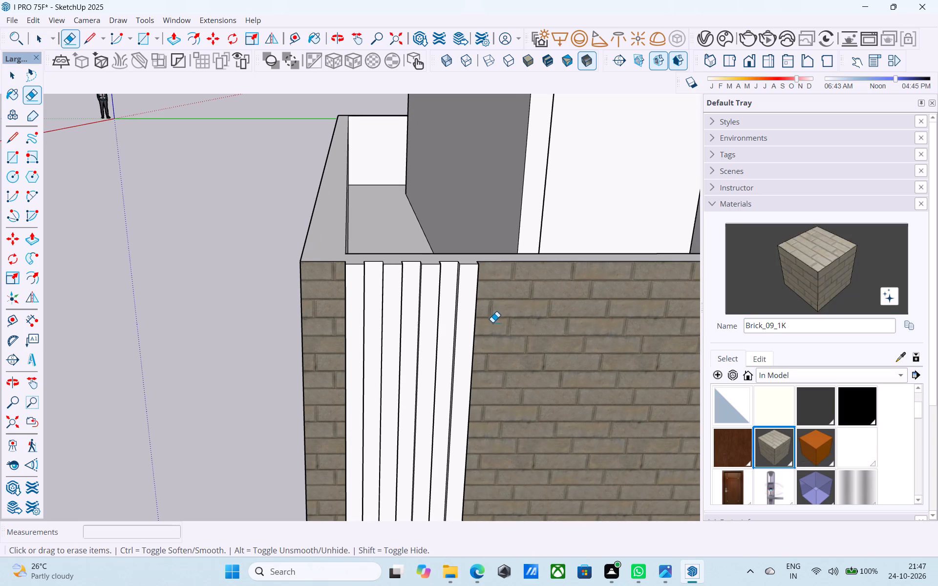
{"action": "key", "text": "space"}
Save the model, purging its unused items.
{"action": "scroll", "coordinate": [489, 339], "scroll_direction": "down", "scroll_amount": 2}
{"action": "middle_click_drag", "start_coordinate": [489, 347], "coordinate": [563, 299]}
{"action": "key", "text": "ctrl+s"}
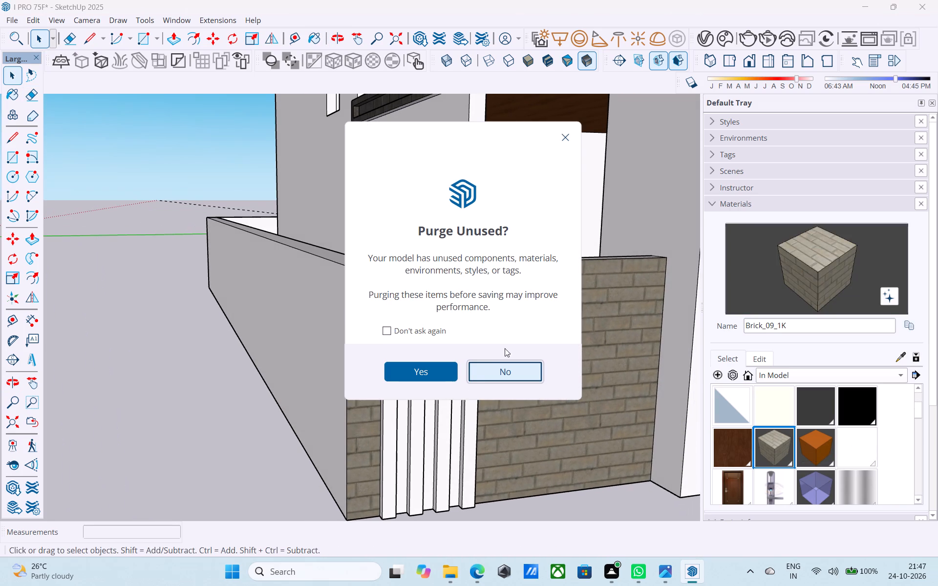
{"action": "left_click", "coordinate": [448, 374]}
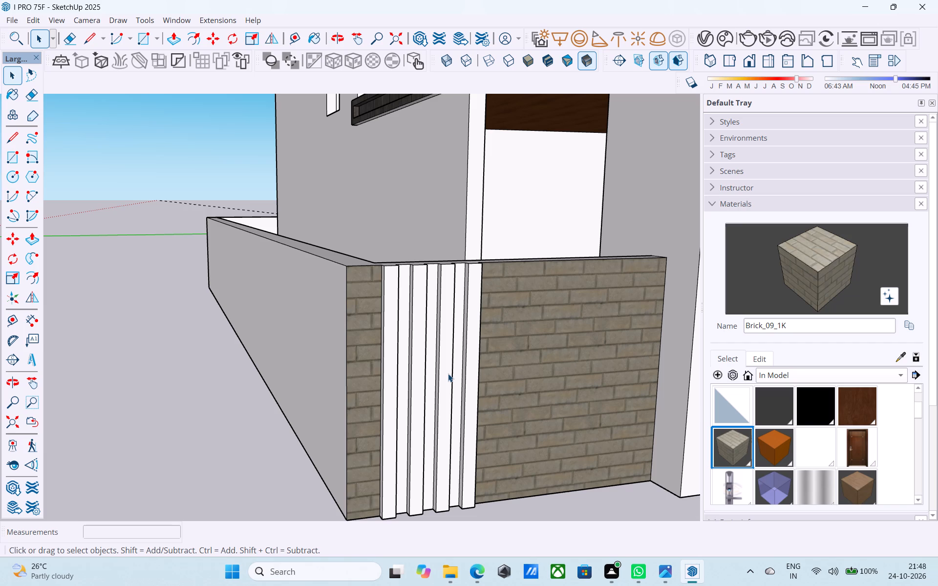
{"action": "key", "text": "space"}
Move the loose dark door panel from beside the house to the open ground in front of the boundary wall.
{"action": "scroll", "coordinate": [448, 374], "scroll_direction": "down", "scroll_amount": 2}
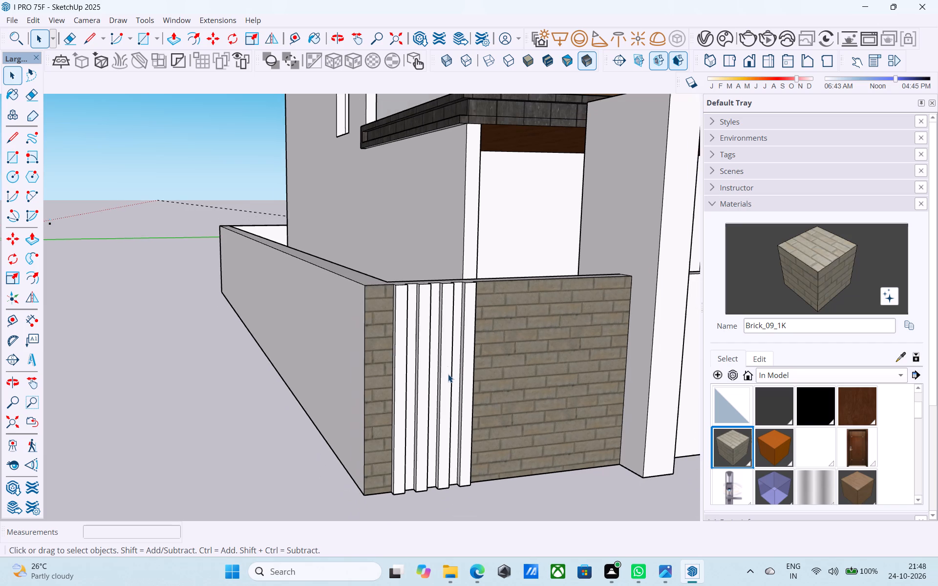
{"action": "scroll", "coordinate": [448, 374], "scroll_direction": "down", "scroll_amount": 17}
{"action": "middle_click_drag", "start_coordinate": [462, 349], "coordinate": [385, 328]}
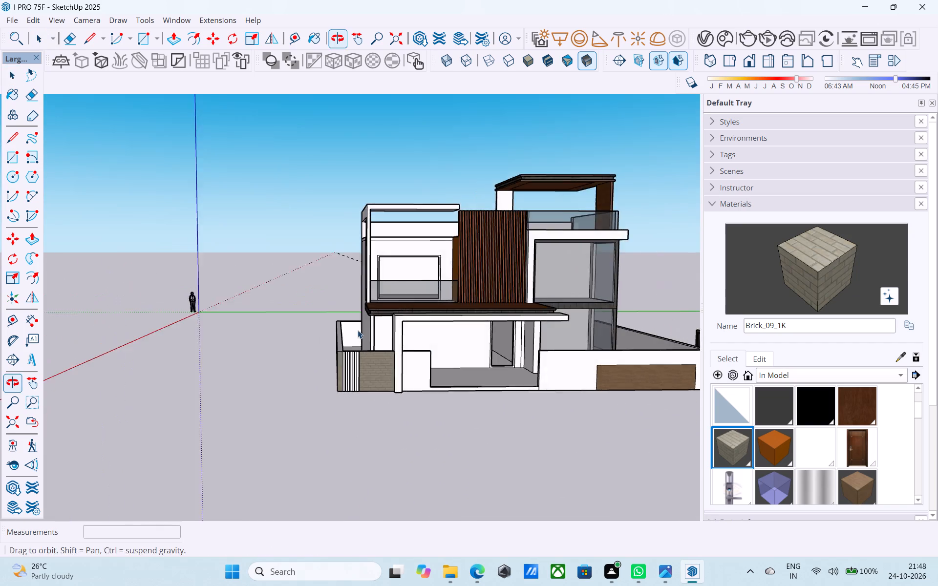
{"action": "scroll", "coordinate": [299, 349], "scroll_direction": "down", "scroll_amount": 4}
{"action": "middle_click_drag", "start_coordinate": [514, 301], "coordinate": [465, 311]}
{"action": "scroll", "coordinate": [519, 360], "scroll_direction": "up", "scroll_amount": 6}
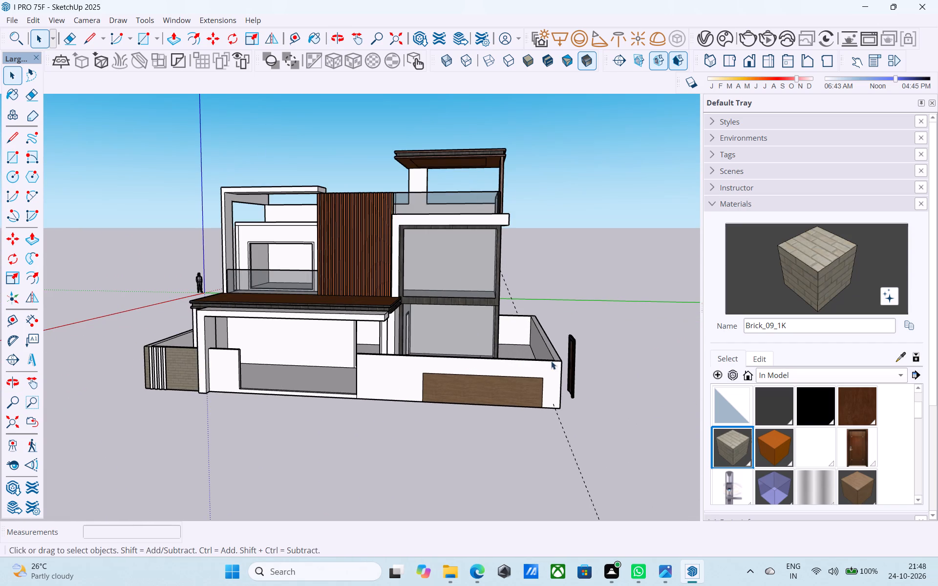
{"action": "left_click", "coordinate": [568, 357]}
{"action": "key", "text": "m"}
{"action": "left_click", "coordinate": [568, 357]}
{"action": "scroll", "coordinate": [507, 356], "scroll_direction": "down", "scroll_amount": 6}
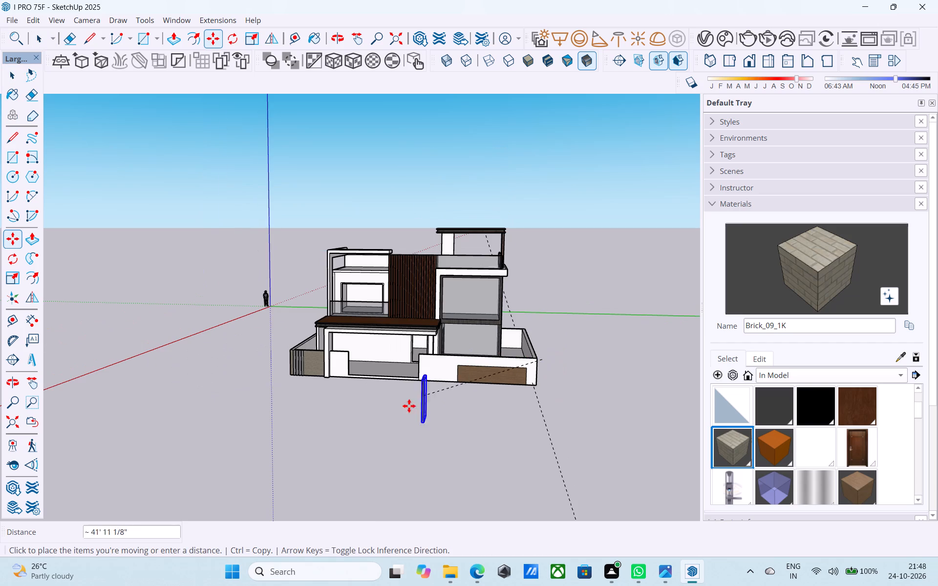
{"action": "left_click", "coordinate": [458, 404]}
{"action": "key", "text": "space"}
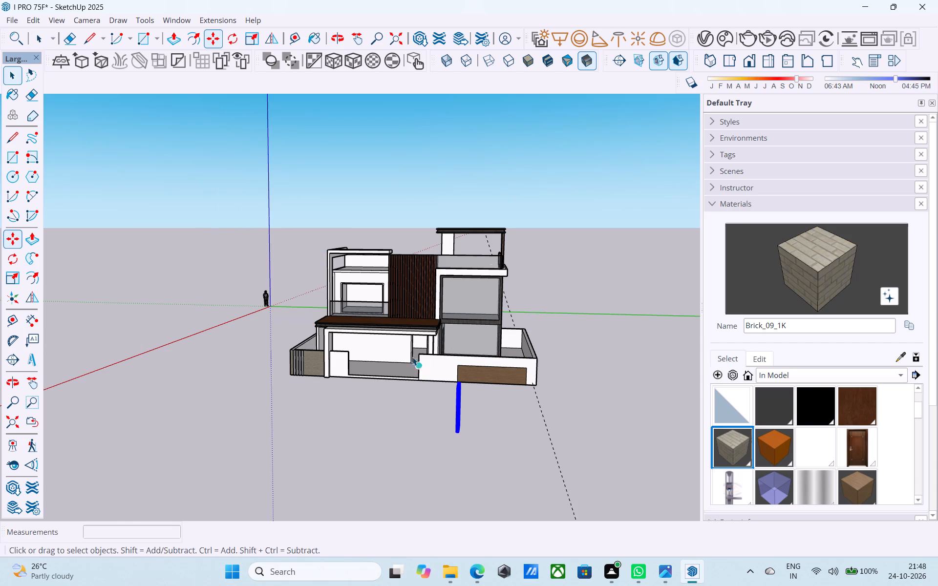
Offset the narrow end face of the short front wall at the gate opening inward by 2".
{"action": "scroll", "coordinate": [410, 356], "scroll_direction": "up", "scroll_amount": 4}
{"action": "middle_click_drag", "start_coordinate": [410, 356], "coordinate": [446, 358]}
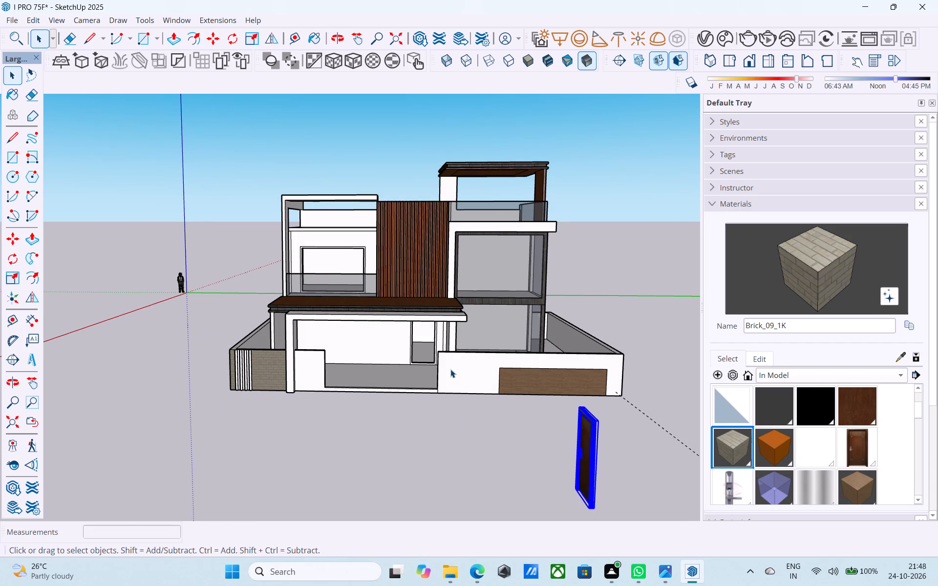
{"action": "middle_click_drag", "start_coordinate": [454, 364], "coordinate": [458, 356]}
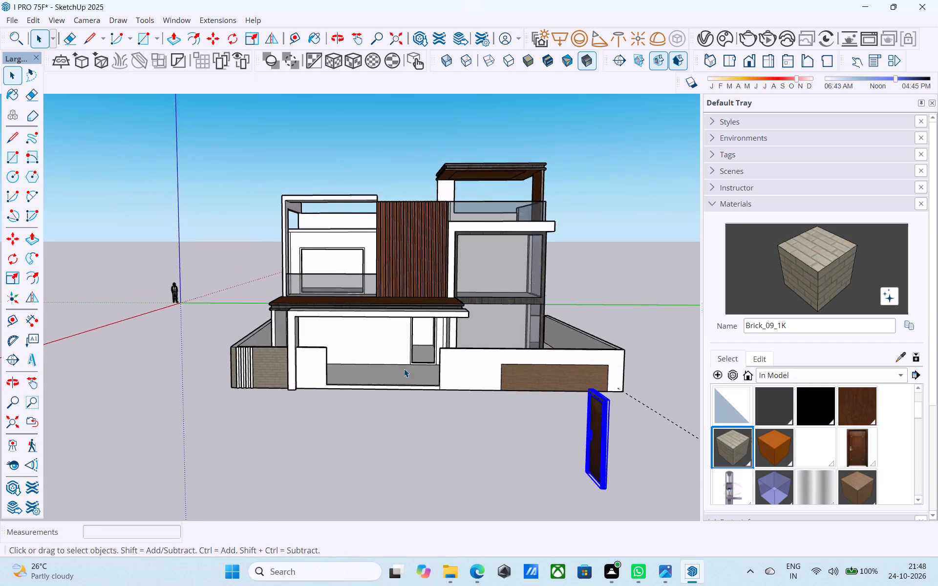
{"action": "scroll", "coordinate": [396, 370], "scroll_direction": "up", "scroll_amount": 4}
{"action": "middle_click_drag", "start_coordinate": [392, 372], "coordinate": [225, 411], "text": "shift"}
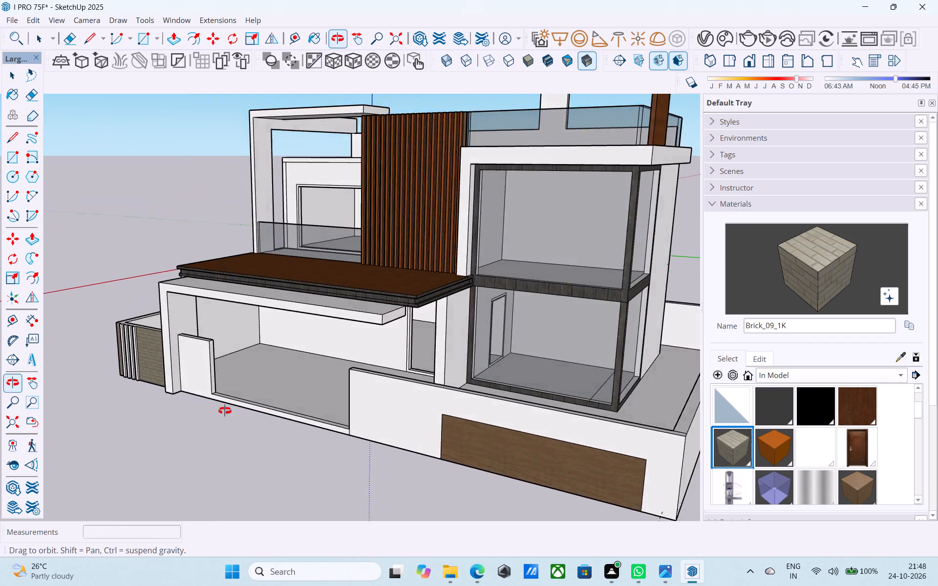
{"action": "middle_click_drag", "start_coordinate": [225, 411], "coordinate": [359, 469], "text": "shift"}
{"action": "middle_click_drag", "start_coordinate": [359, 468], "coordinate": [402, 487], "text": "shift"}
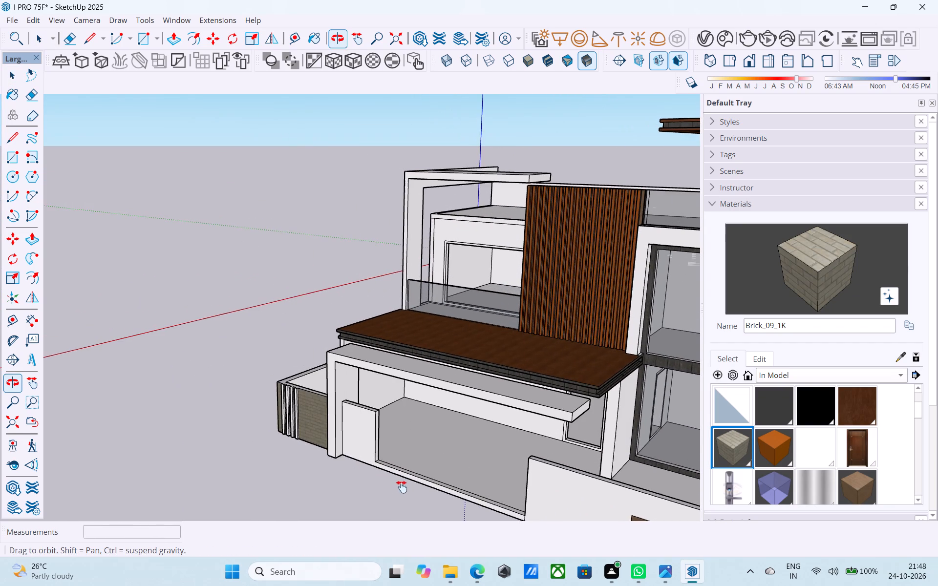
{"action": "middle_click_drag", "start_coordinate": [402, 487], "coordinate": [303, 495], "text": "shift"}
{"action": "scroll", "coordinate": [321, 460], "scroll_direction": "up", "scroll_amount": 5}
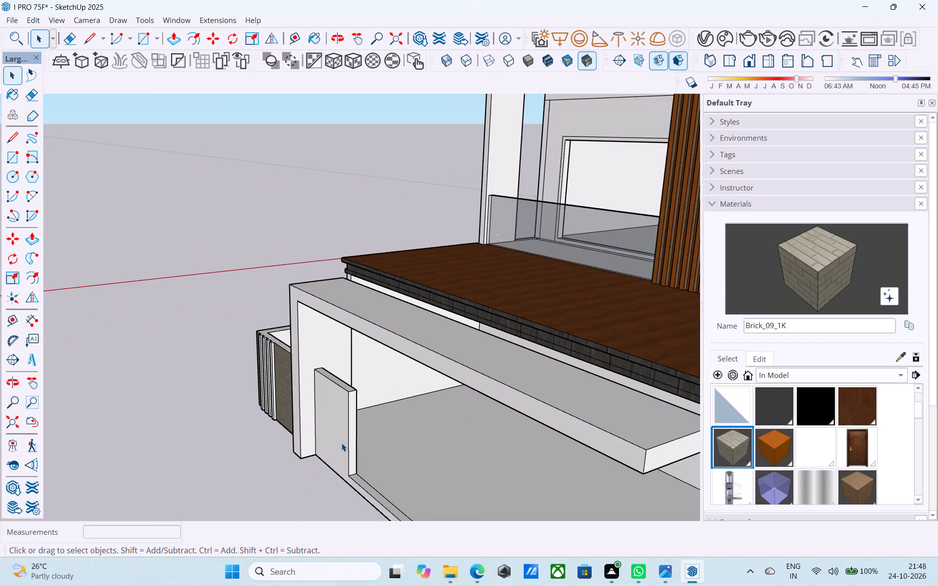
{"action": "scroll", "coordinate": [343, 444], "scroll_direction": "up", "scroll_amount": 3}
{"action": "middle_click_drag", "start_coordinate": [349, 448], "coordinate": [335, 433]}
{"action": "scroll", "coordinate": [342, 428], "scroll_direction": "up", "scroll_amount": 4}
{"action": "left_click", "coordinate": [348, 423]}
{"action": "middle_click_drag", "start_coordinate": [348, 423], "coordinate": [331, 411]}
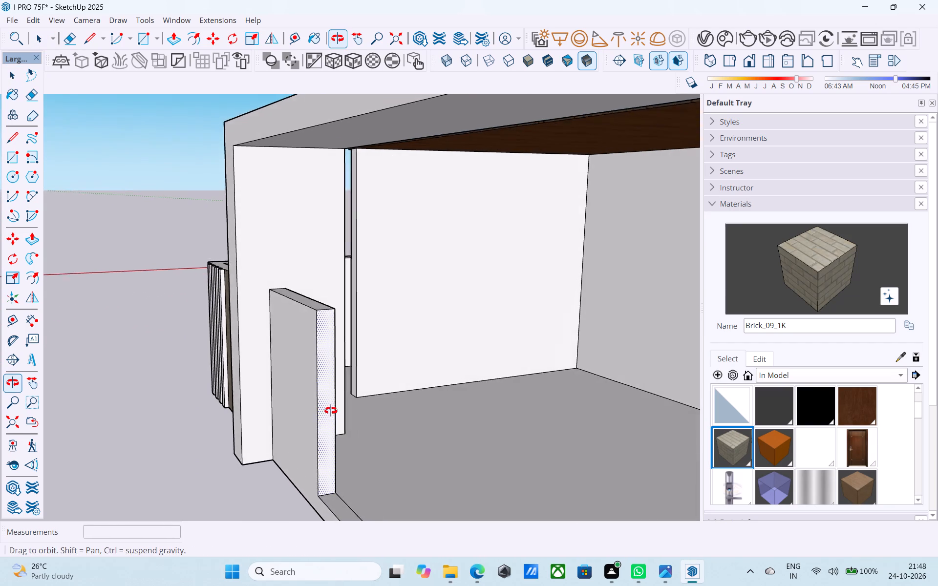
{"action": "middle_click_drag", "start_coordinate": [331, 411], "coordinate": [329, 410]}
{"action": "key", "text": "f"}
{"action": "scroll", "coordinate": [329, 405], "scroll_direction": "up", "scroll_amount": 7}
{"action": "left_click", "coordinate": [325, 403]}
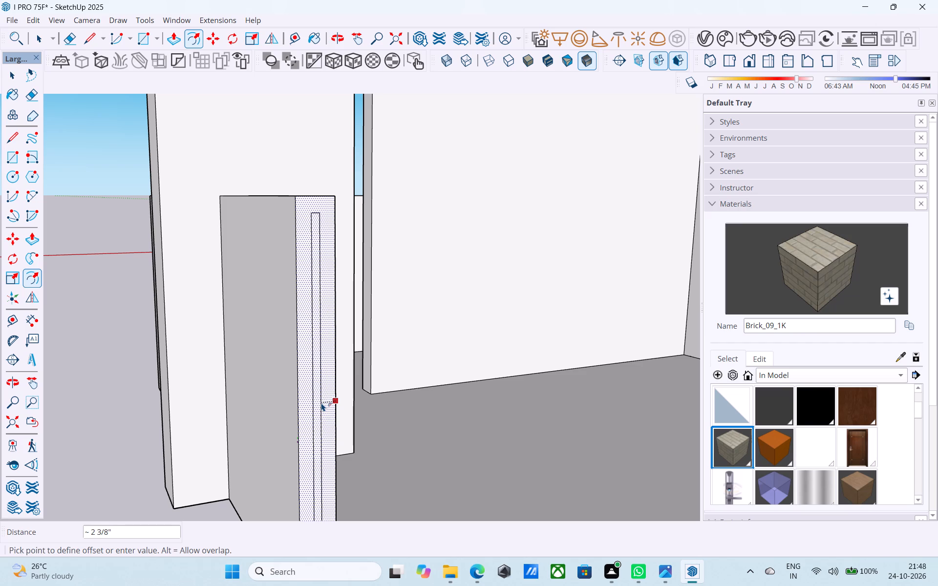
{"action": "type", "text": "1\""}
{"action": "key", "text": "Return"}
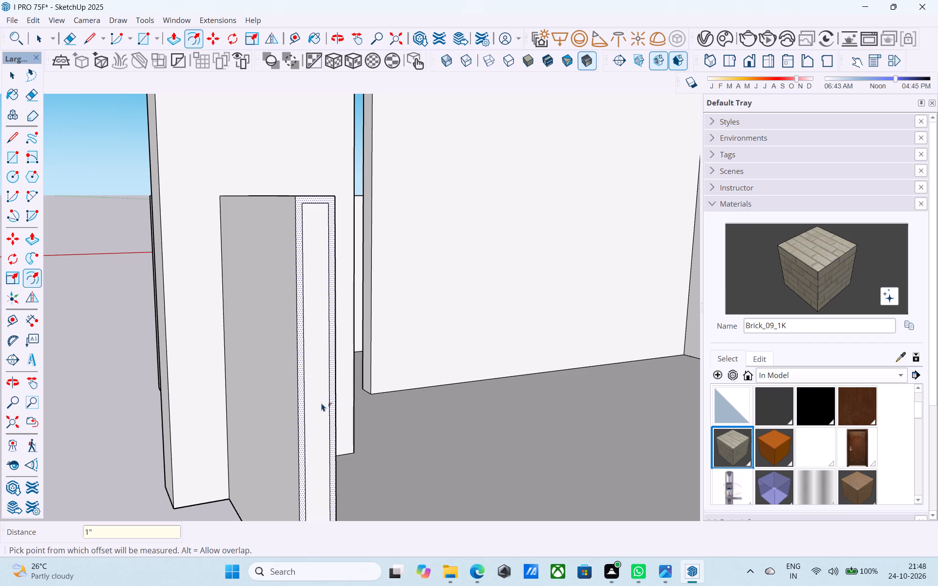
{"action": "type", "text": "2\""}
{"action": "key", "text": "Return"}
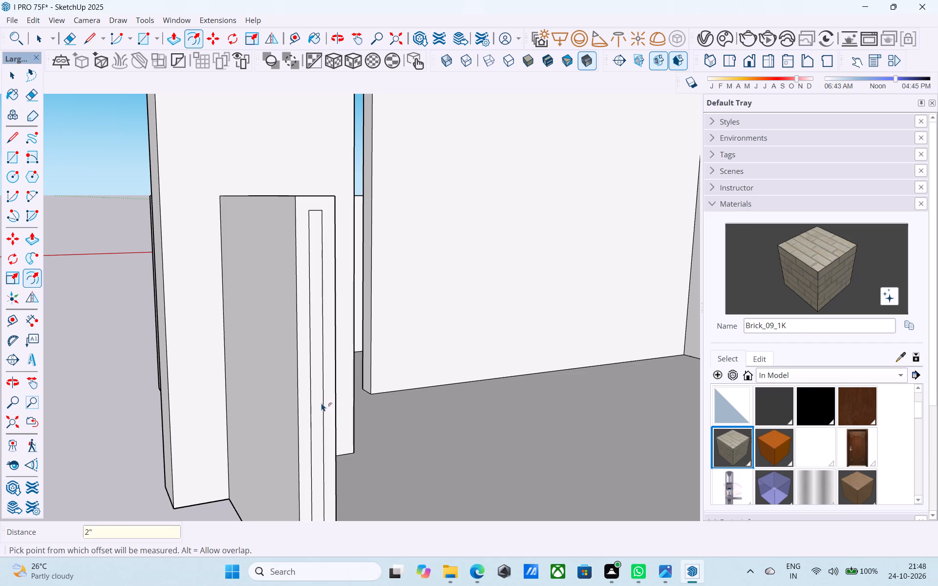
Pull the inner offset face 15' across the gate opening to the end of the opposite boundary wall.
{"action": "key", "text": "space"}
{"action": "scroll", "coordinate": [321, 403], "scroll_direction": "up", "scroll_amount": 1}
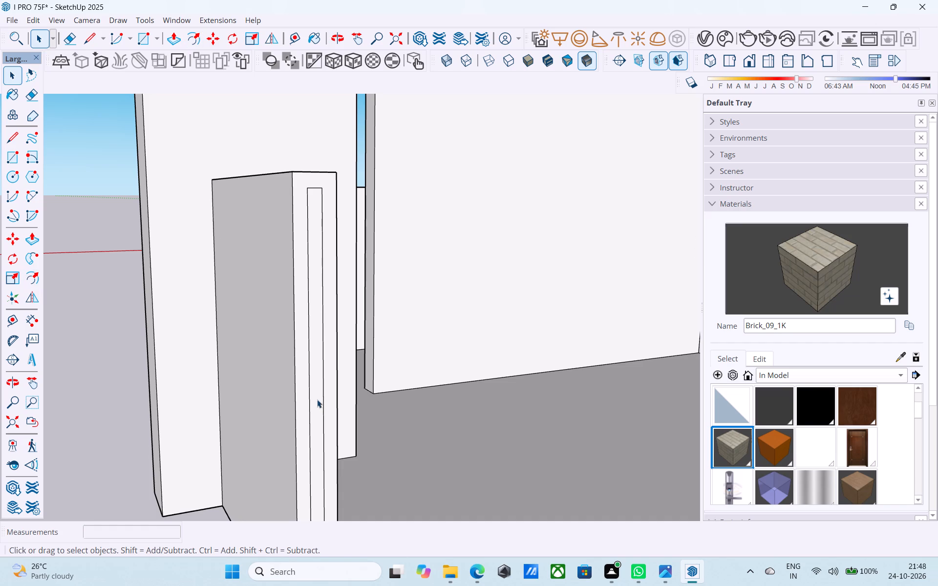
{"action": "left_click", "coordinate": [316, 399]}
{"action": "key", "text": "p"}
{"action": "left_click", "coordinate": [316, 399]}
{"action": "scroll", "coordinate": [322, 410], "scroll_direction": "down", "scroll_amount": 4}
{"action": "middle_click_drag", "start_coordinate": [331, 419], "coordinate": [512, 427]}
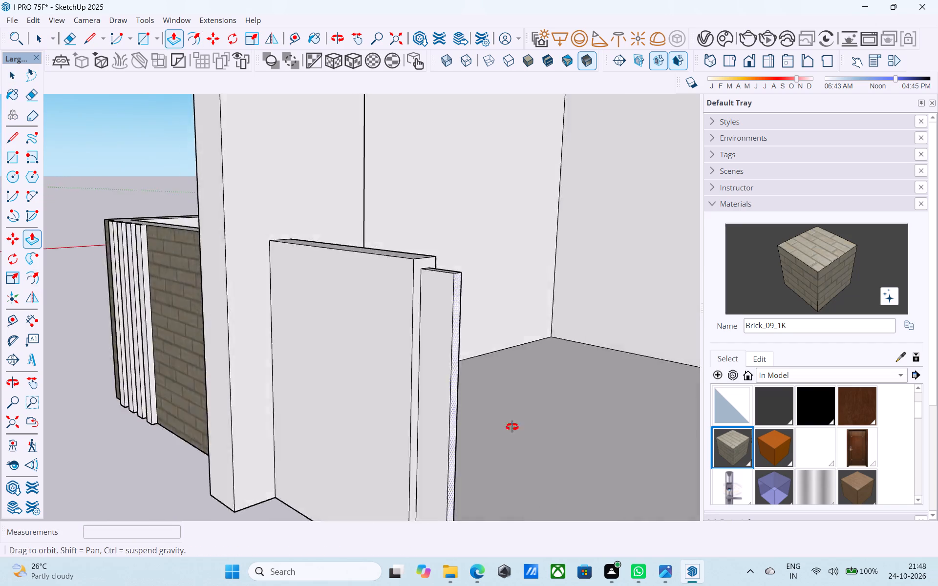
{"action": "scroll", "coordinate": [502, 427], "scroll_direction": "down", "scroll_amount": 1}
{"action": "middle_click_drag", "start_coordinate": [512, 427], "coordinate": [323, 481]}
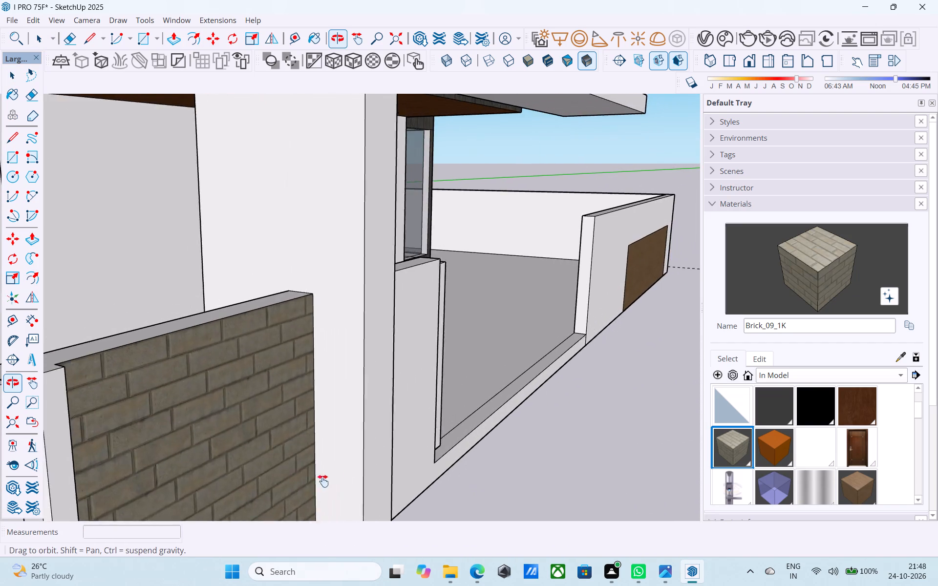
{"action": "middle_click_drag", "start_coordinate": [323, 481], "coordinate": [321, 483]}
{"action": "scroll", "coordinate": [576, 277], "scroll_direction": "up", "scroll_amount": 9}
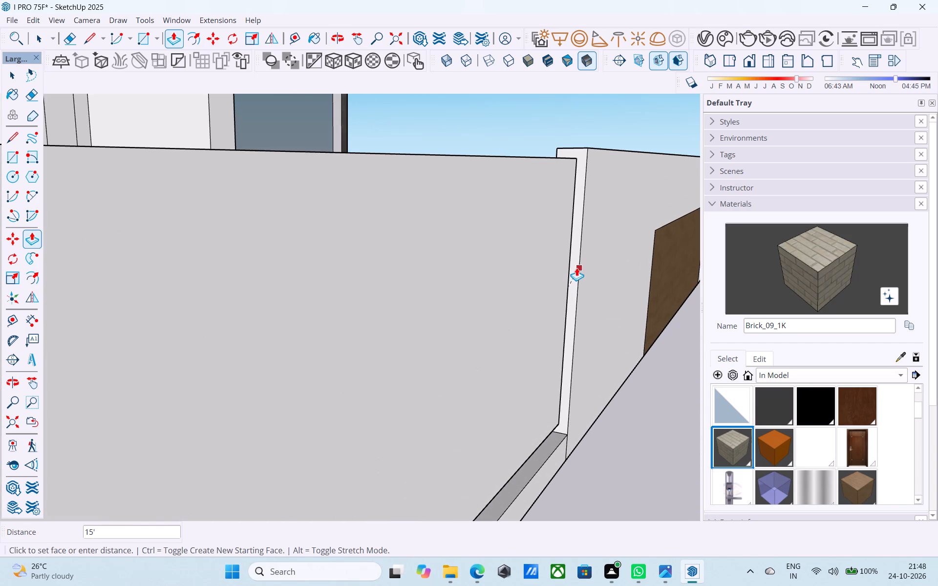
{"action": "left_click", "coordinate": [576, 268]}
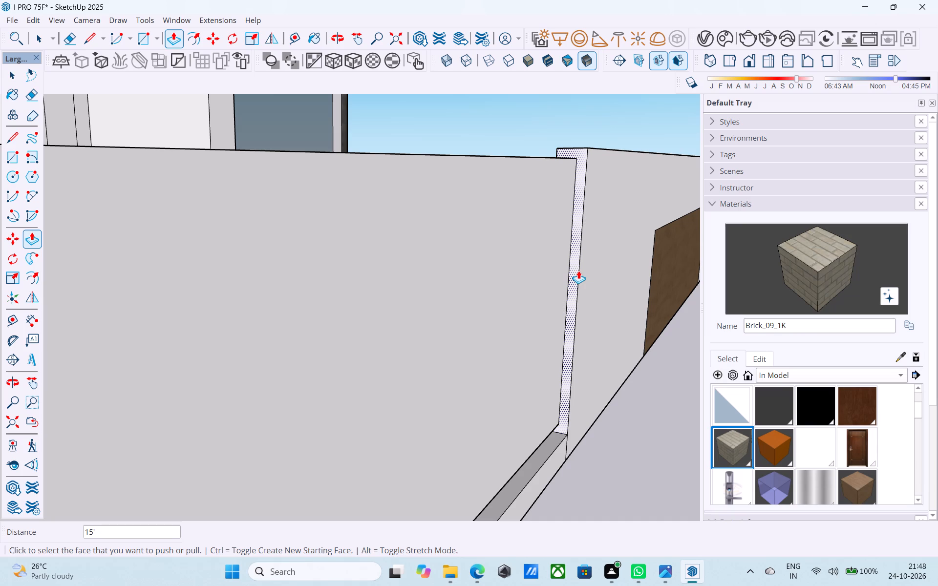
Copy the gate panel's vertical end edge 15' to its opposite end, dividing the span into 4 equal bays.
{"action": "middle_click_drag", "start_coordinate": [578, 271], "coordinate": [562, 263]}
{"action": "scroll", "coordinate": [562, 263], "scroll_direction": "down", "scroll_amount": 4}
{"action": "middle_click_drag", "start_coordinate": [562, 263], "coordinate": [516, 274]}
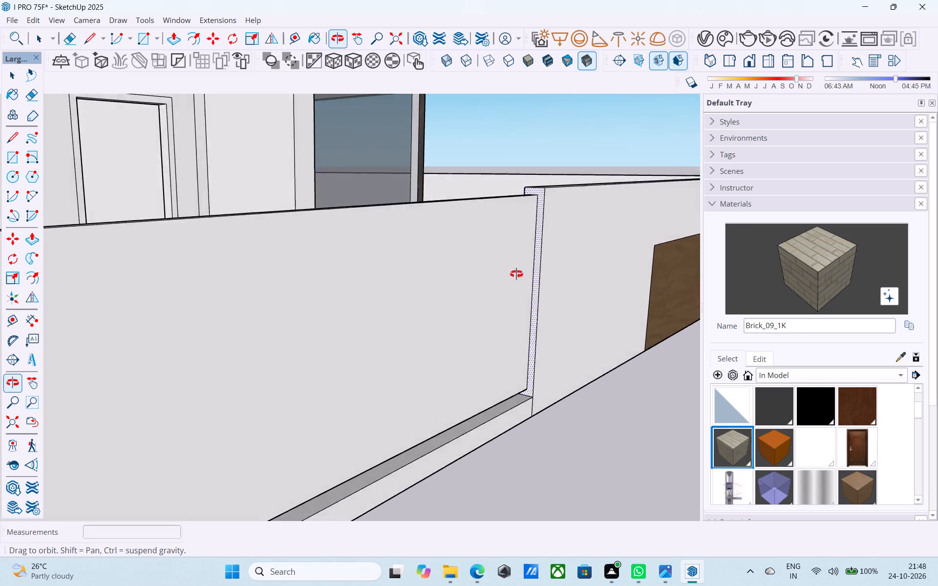
{"action": "middle_click_drag", "start_coordinate": [516, 274], "coordinate": [444, 293]}
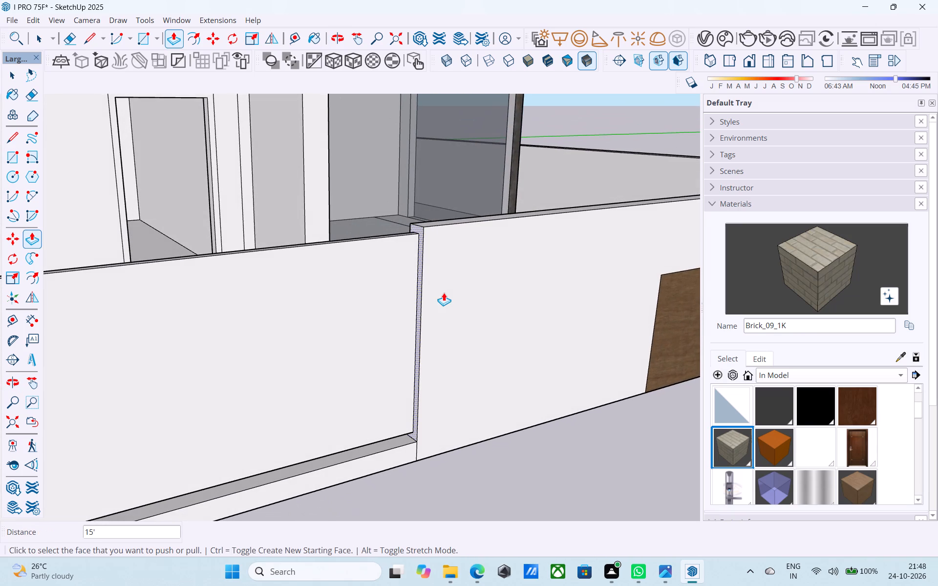
{"action": "middle_click", "coordinate": [444, 293]}
{"action": "scroll", "coordinate": [452, 290], "scroll_direction": "down", "scroll_amount": 3}
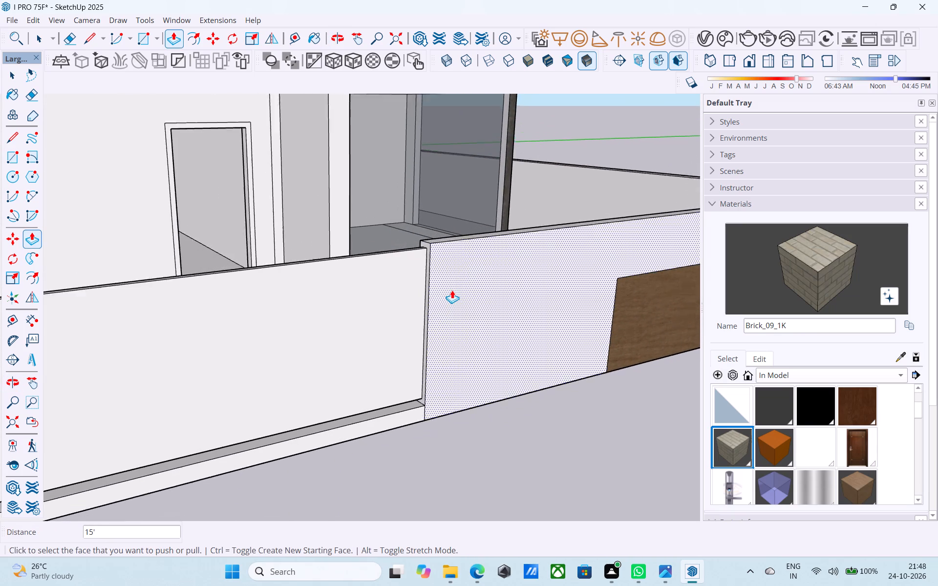
{"action": "scroll", "coordinate": [452, 290], "scroll_direction": "down", "scroll_amount": 2}
{"action": "middle_click_drag", "start_coordinate": [448, 290], "coordinate": [425, 300]}
{"action": "middle_click_drag", "start_coordinate": [365, 318], "coordinate": [593, 275], "text": "shift"}
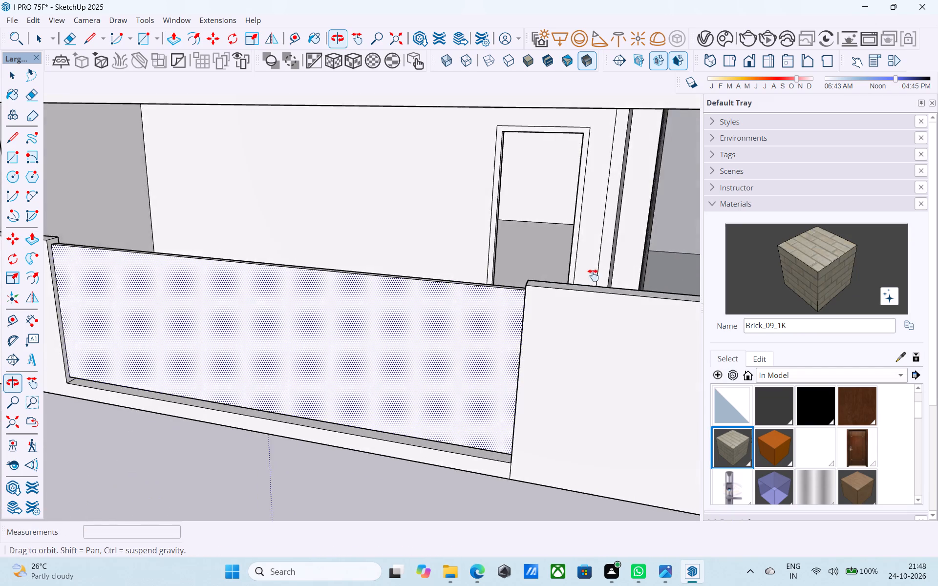
{"action": "middle_click_drag", "start_coordinate": [593, 275], "coordinate": [640, 275], "text": "shift"}
{"action": "scroll", "coordinate": [208, 278], "scroll_direction": "up", "scroll_amount": 6}
{"action": "key", "text": "space"}
{"action": "left_click", "coordinate": [198, 273]}
{"action": "scroll", "coordinate": [200, 273], "scroll_direction": "up", "scroll_amount": 1}
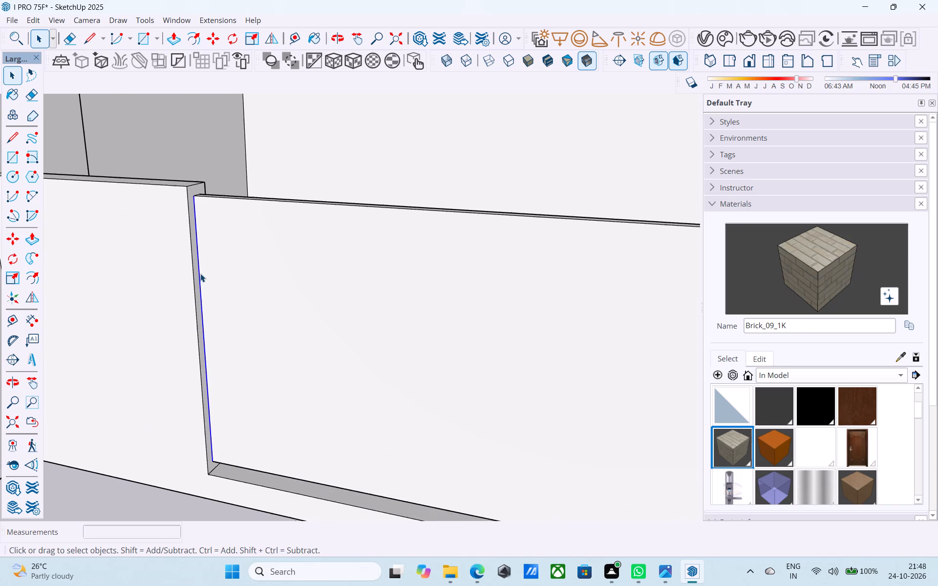
{"action": "key", "text": "m"}
{"action": "left_click", "coordinate": [193, 199]}
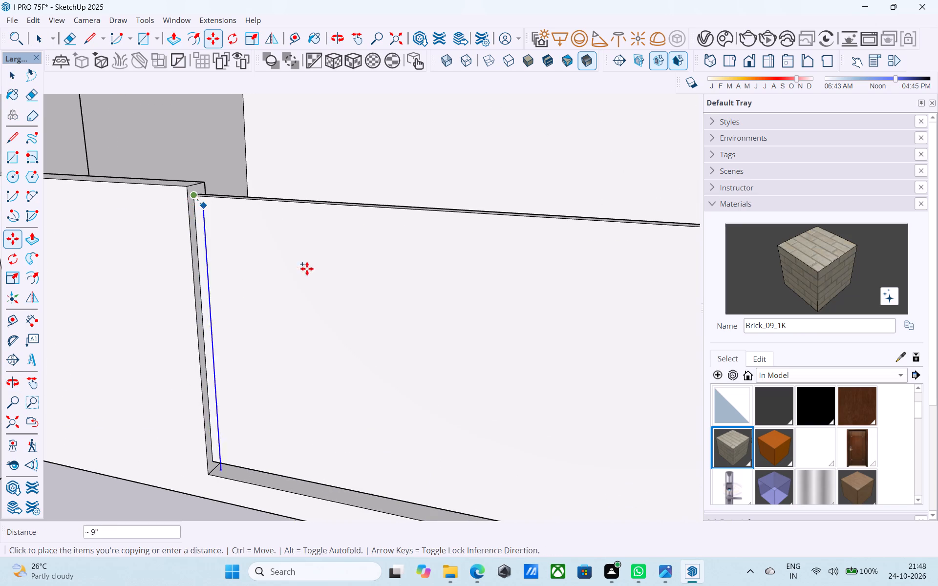
{"action": "scroll", "coordinate": [365, 288], "scroll_direction": "down", "scroll_amount": 5}
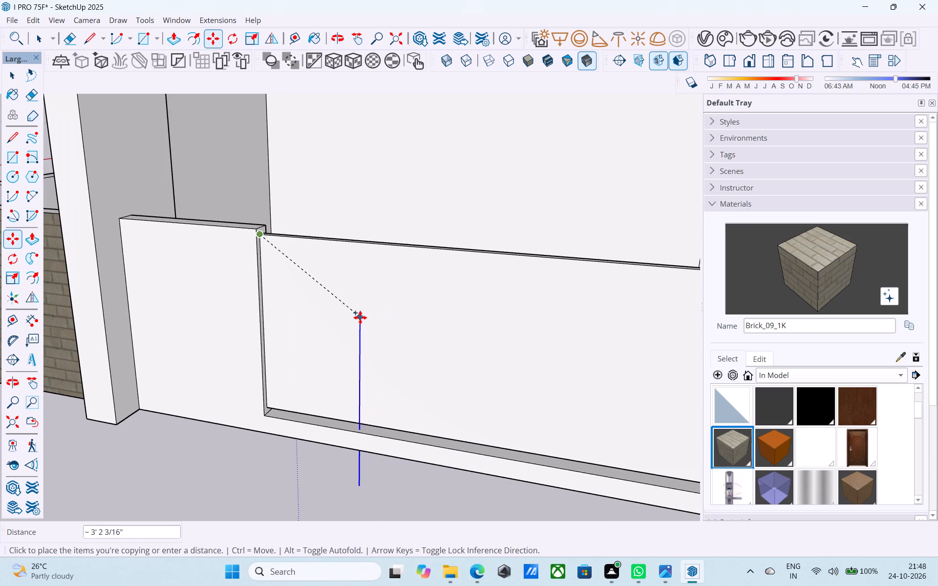
{"action": "scroll", "coordinate": [352, 320], "scroll_direction": "down", "scroll_amount": 3}
{"action": "middle_click_drag", "start_coordinate": [496, 320], "coordinate": [666, 314], "text": "shift"}
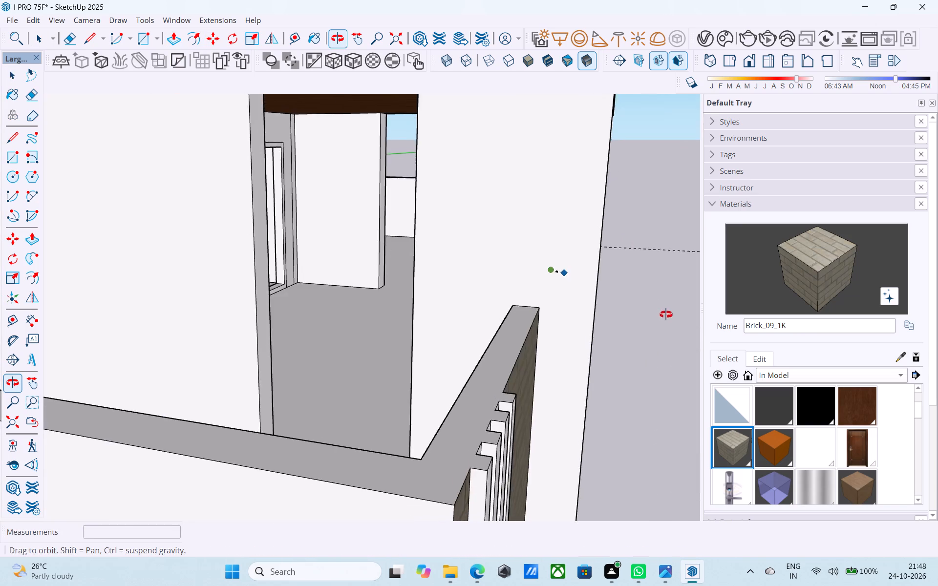
{"action": "middle_click_drag", "start_coordinate": [666, 314], "coordinate": [568, 318], "text": "shift"}
{"action": "middle_click_drag", "start_coordinate": [640, 297], "coordinate": [485, 330]}
{"action": "middle_click", "coordinate": [488, 325]}
{"action": "scroll", "coordinate": [490, 322], "scroll_direction": "up", "scroll_amount": 4}
{"action": "scroll", "coordinate": [453, 245], "scroll_direction": "up", "scroll_amount": 3}
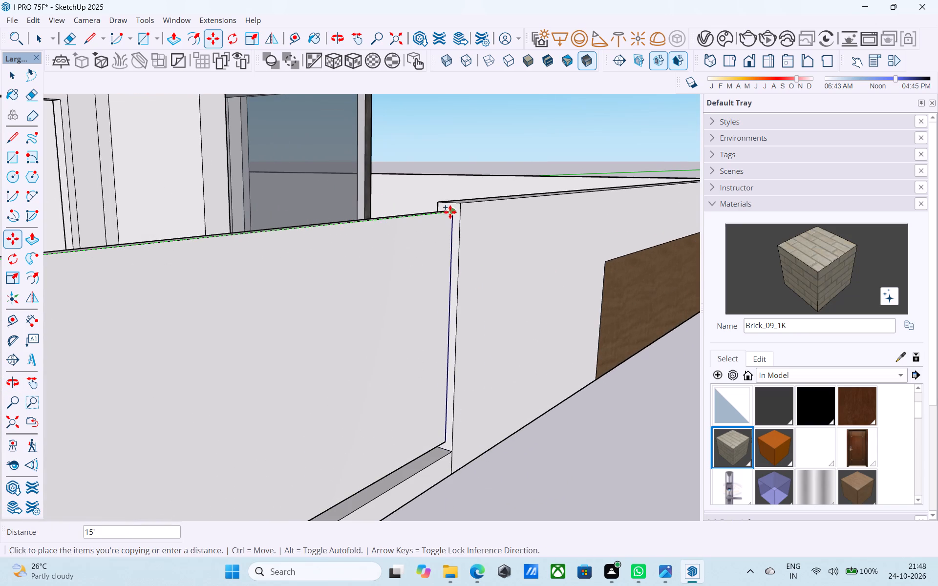
{"action": "left_click", "coordinate": [450, 211]}
{"action": "key", "text": "slash"}
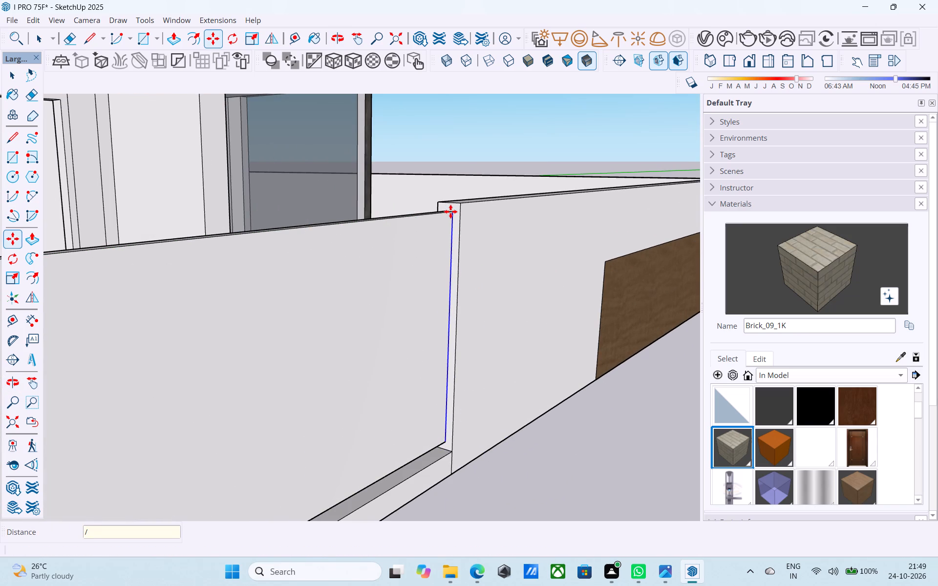
{"action": "key", "text": "4"}
{"action": "key", "text": "Return"}
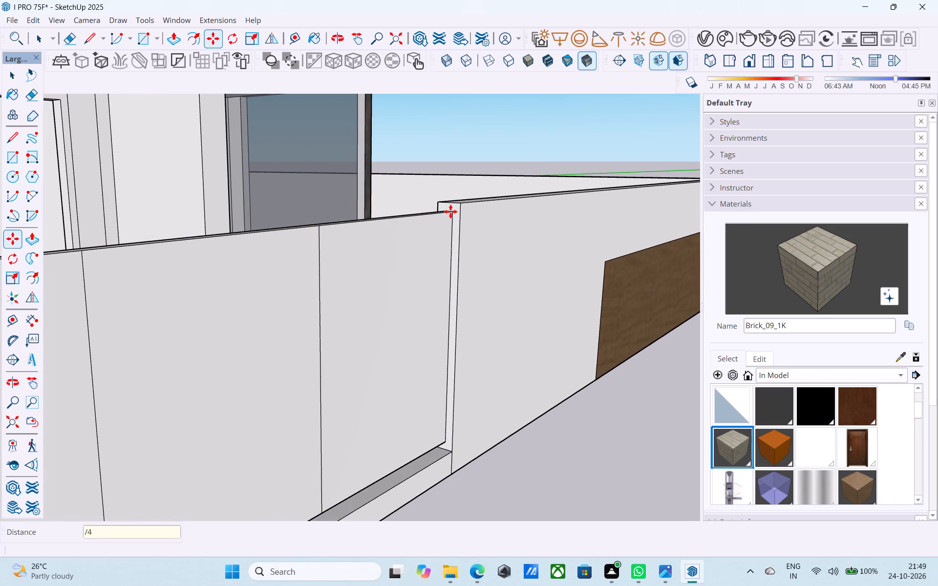
Draw a vertical line down the middle of the gate panel's end bay beside the short front wall.
{"action": "scroll", "coordinate": [450, 207], "scroll_direction": "down", "scroll_amount": 16}
{"action": "middle_click_drag", "start_coordinate": [452, 217], "coordinate": [383, 243]}
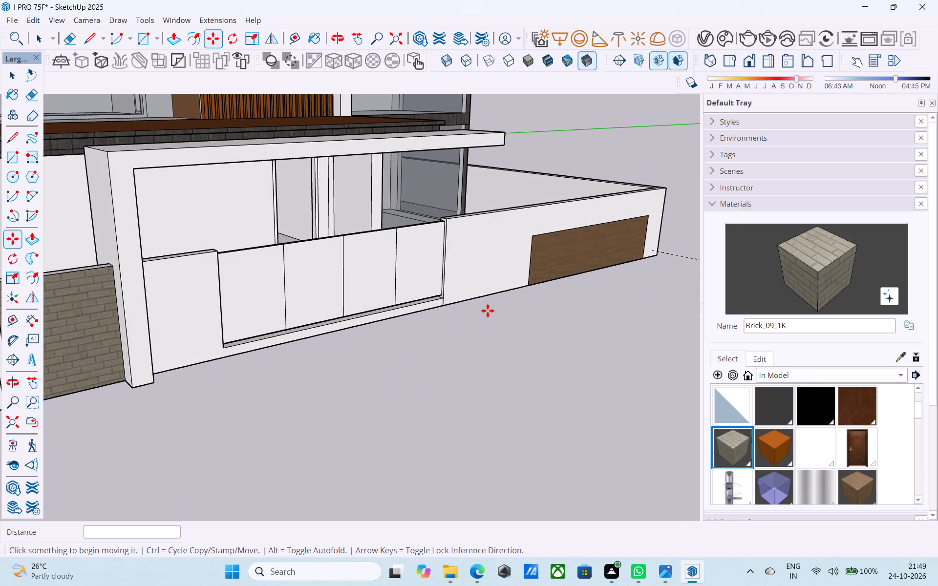
{"action": "middle_click_drag", "start_coordinate": [486, 314], "coordinate": [496, 329], "text": "shift"}
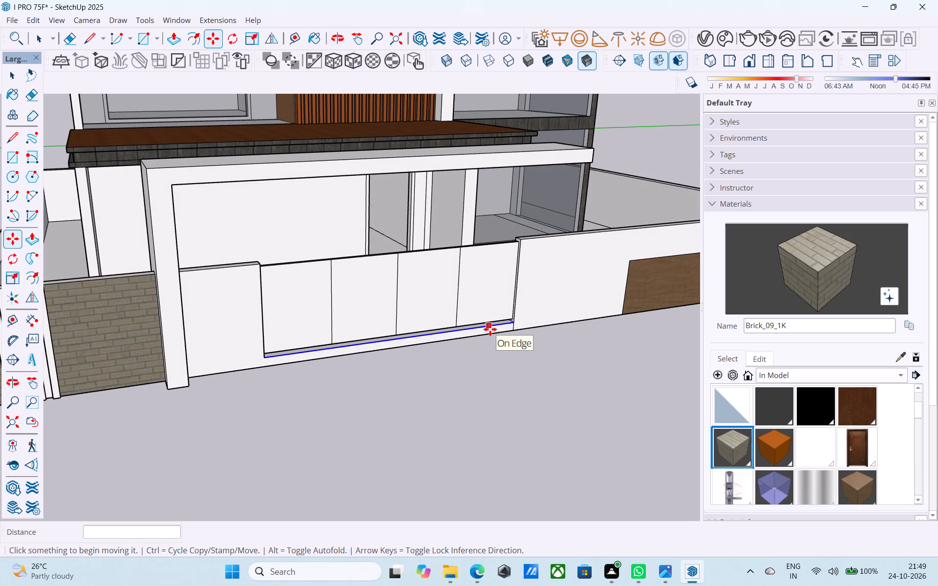
{"action": "middle_click_drag", "start_coordinate": [476, 321], "coordinate": [593, 355]}
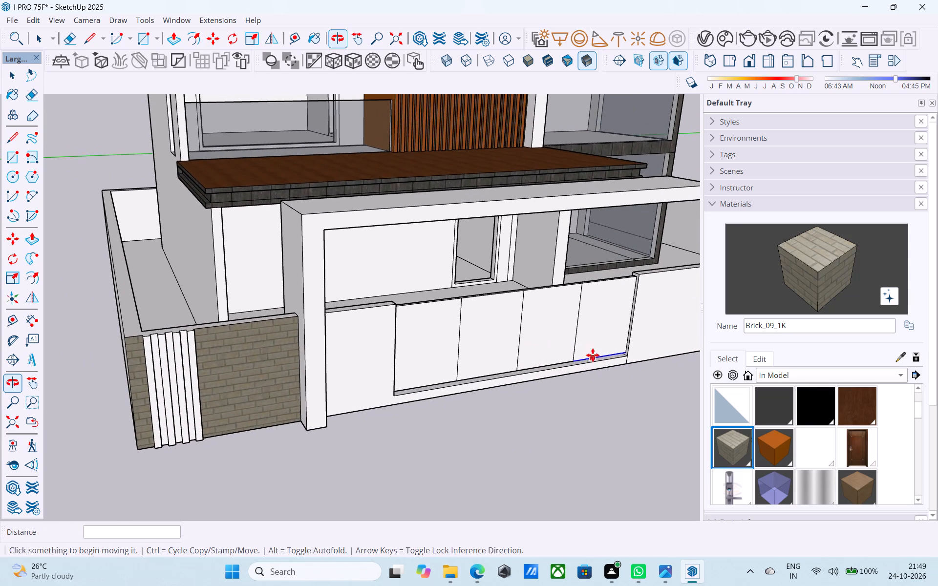
{"action": "middle_click_drag", "start_coordinate": [541, 328], "coordinate": [458, 331]}
{"action": "scroll", "coordinate": [401, 351], "scroll_direction": "up", "scroll_amount": 4}
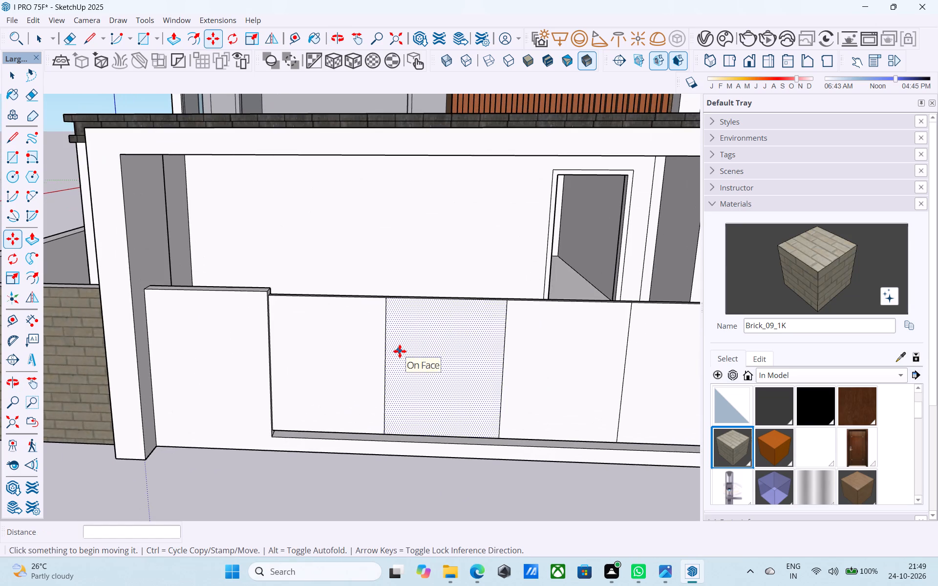
{"action": "middle_click_drag", "start_coordinate": [389, 352], "coordinate": [437, 369]}
{"action": "key", "text": "l"}
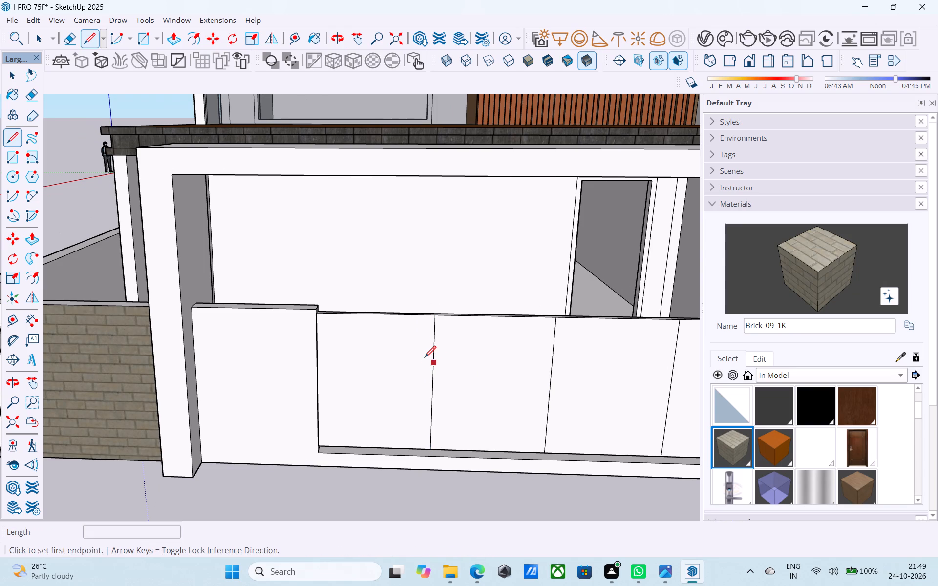
{"action": "middle_click_drag", "start_coordinate": [425, 358], "coordinate": [448, 426], "text": "shift"}
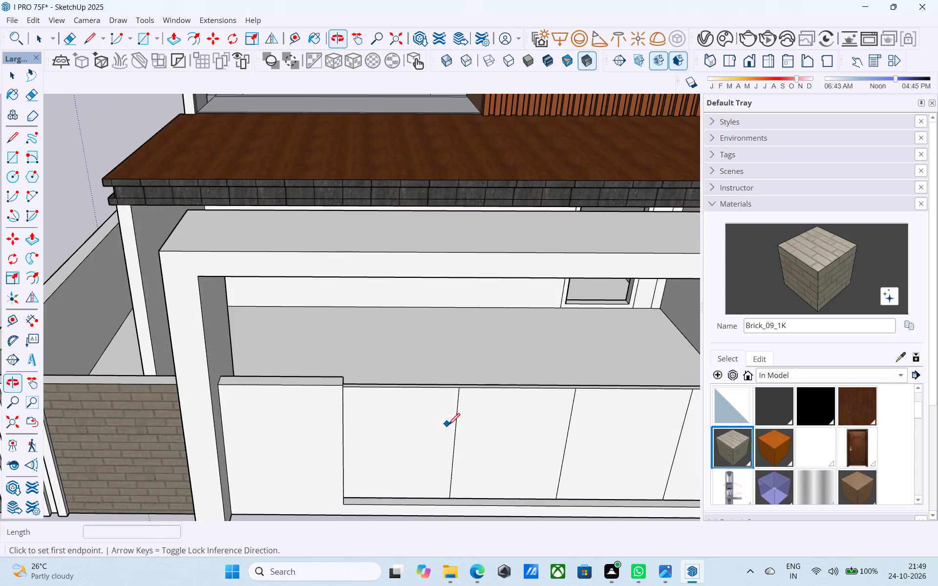
{"action": "scroll", "coordinate": [415, 405], "scroll_direction": "up", "scroll_amount": 4}
{"action": "left_click", "coordinate": [390, 380]}
{"action": "middle_click_drag", "start_coordinate": [405, 439], "coordinate": [407, 354], "text": "shift"}
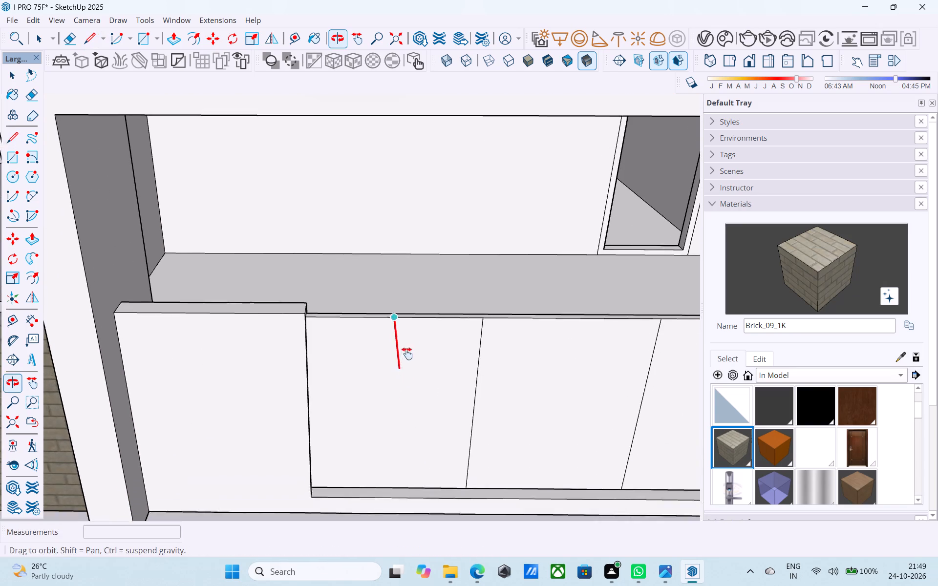
{"action": "middle_click_drag", "start_coordinate": [407, 354], "coordinate": [407, 348], "text": "shift"}
{"action": "left_click", "coordinate": [395, 464]}
Draw a 4' 8" vertical line between the top and bottom midpoints of the end bay at the opposite side of the gate panel.
{"action": "scroll", "coordinate": [371, 454], "scroll_direction": "down", "scroll_amount": 7}
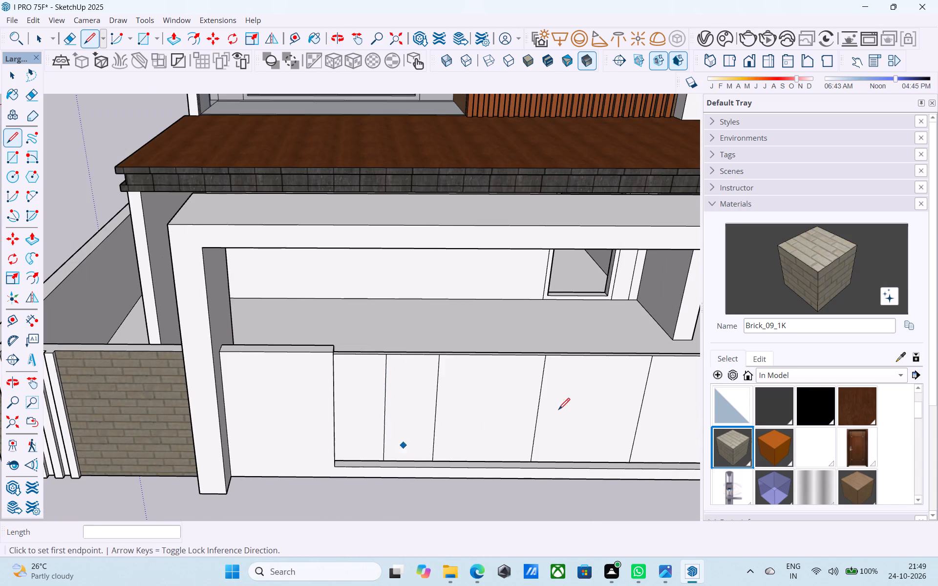
{"action": "middle_click_drag", "start_coordinate": [593, 398], "coordinate": [459, 398]}
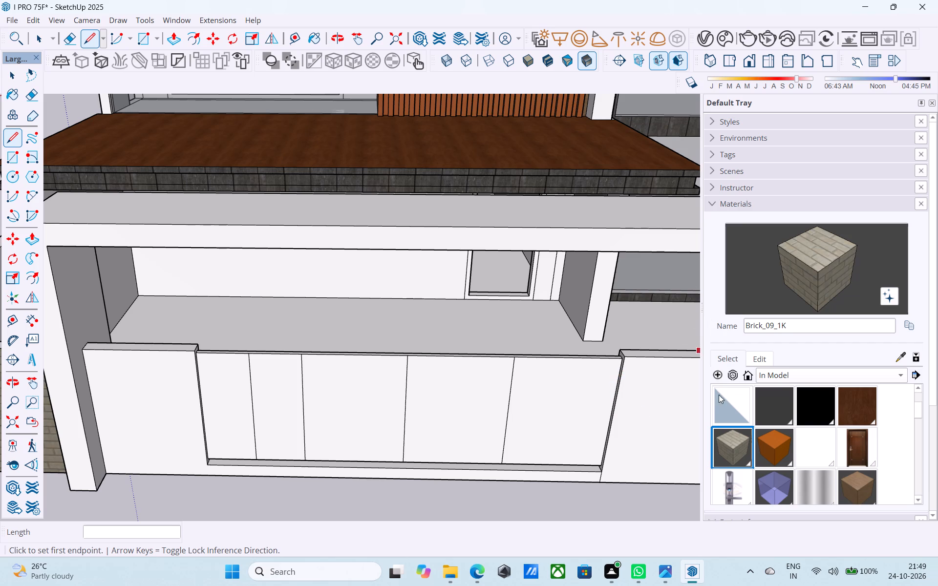
{"action": "scroll", "coordinate": [571, 351], "scroll_direction": "up", "scroll_amount": 4}
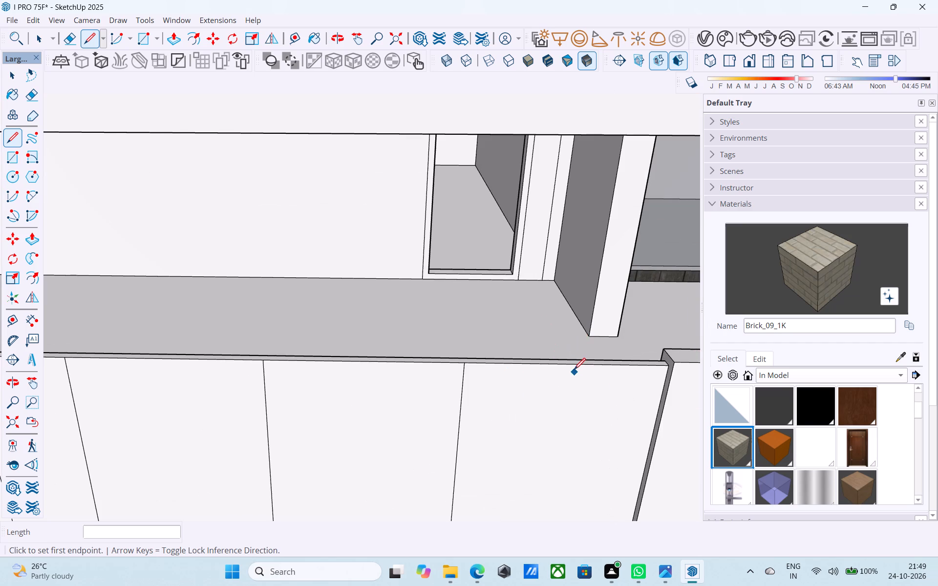
{"action": "left_click", "coordinate": [567, 367]}
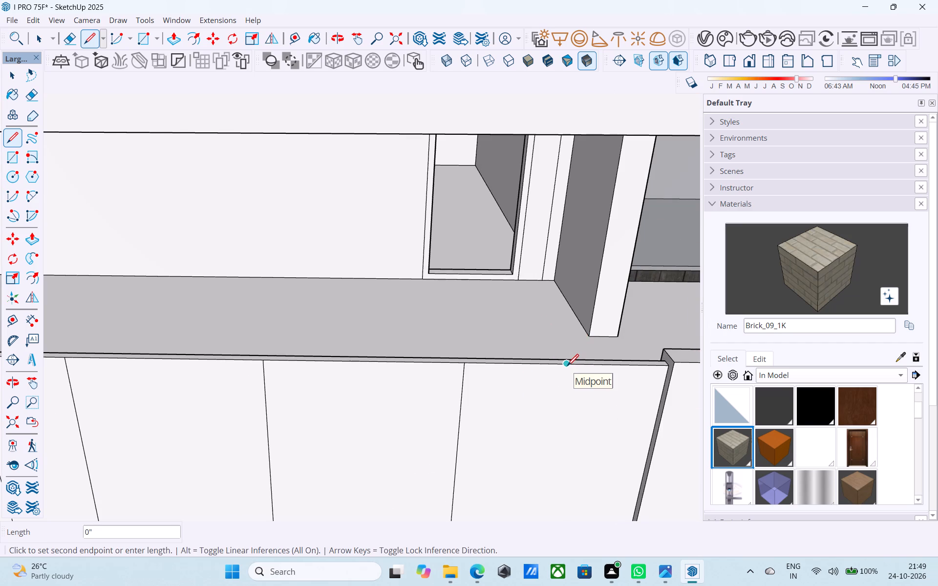
{"action": "scroll", "coordinate": [567, 367], "scroll_direction": "down", "scroll_amount": 6}
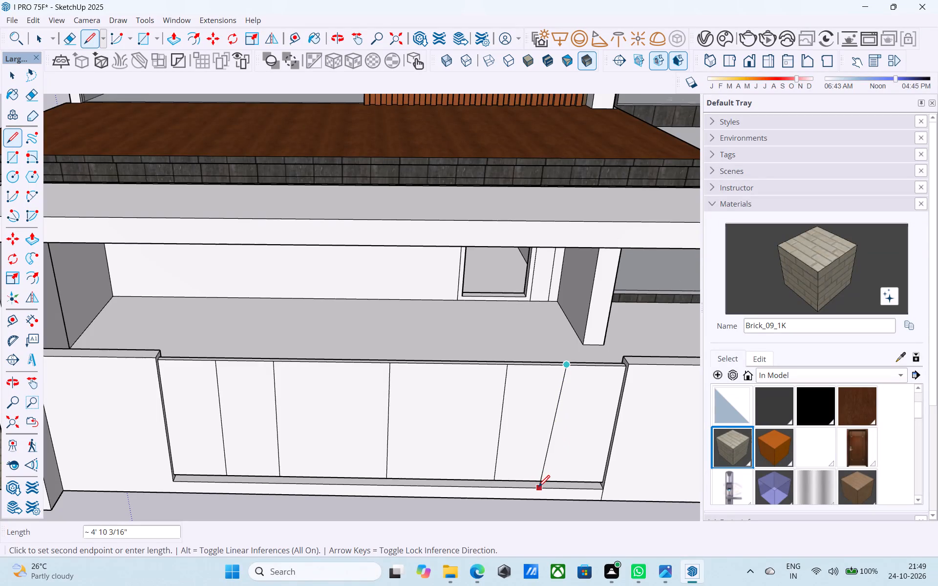
{"action": "scroll", "coordinate": [538, 488], "scroll_direction": "up", "scroll_amount": 5}
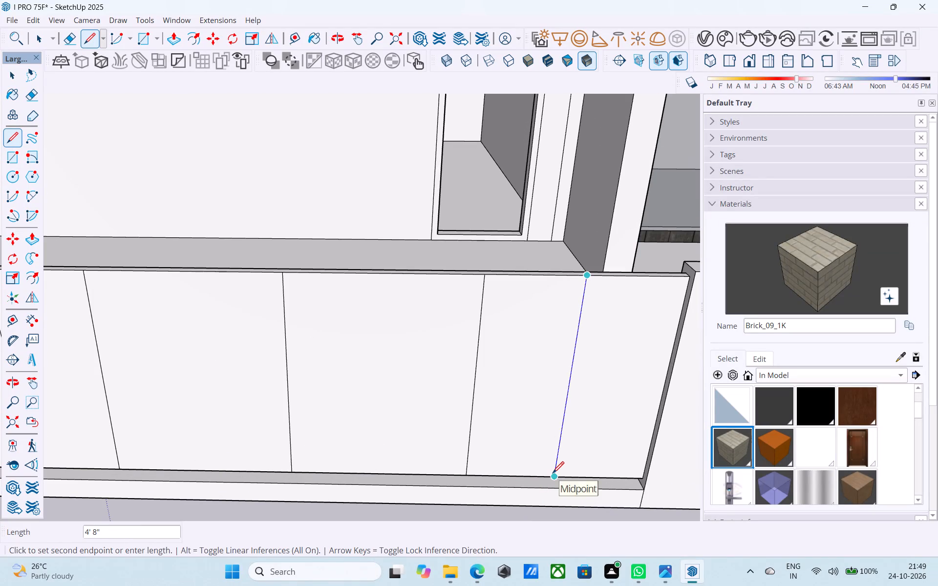
{"action": "left_click", "coordinate": [553, 474]}
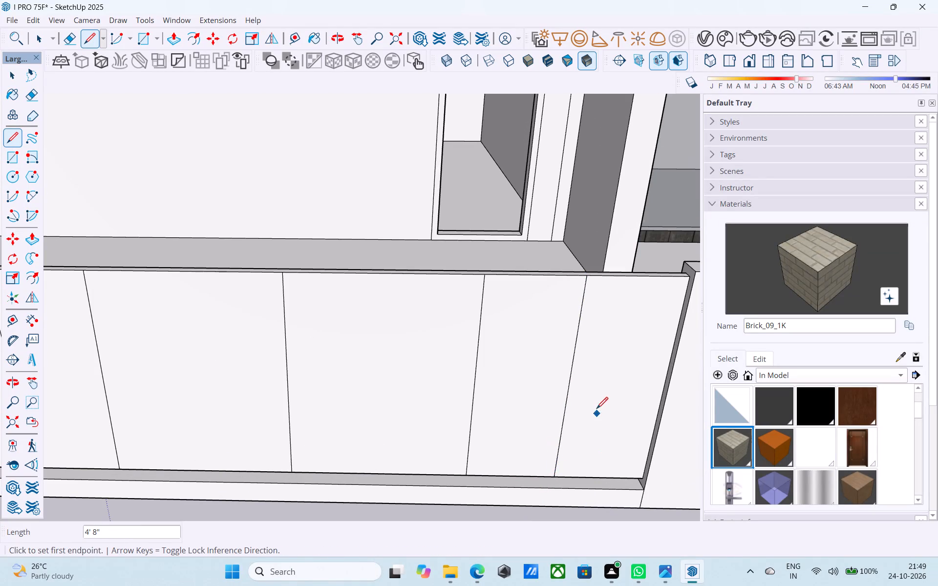
Offset the outline of the outermost half-bay beside the long boundary wall inward by 2".
{"action": "scroll", "coordinate": [597, 409], "scroll_direction": "down", "scroll_amount": 3}
{"action": "middle_click_drag", "start_coordinate": [593, 406], "coordinate": [593, 365]}
{"action": "scroll", "coordinate": [594, 363], "scroll_direction": "down", "scroll_amount": 2}
{"action": "scroll", "coordinate": [594, 363], "scroll_direction": "up", "scroll_amount": 3}
{"action": "key", "text": "space"}
{"action": "left_click", "coordinate": [594, 359]}
{"action": "key", "text": "f"}
{"action": "left_click", "coordinate": [595, 359]}
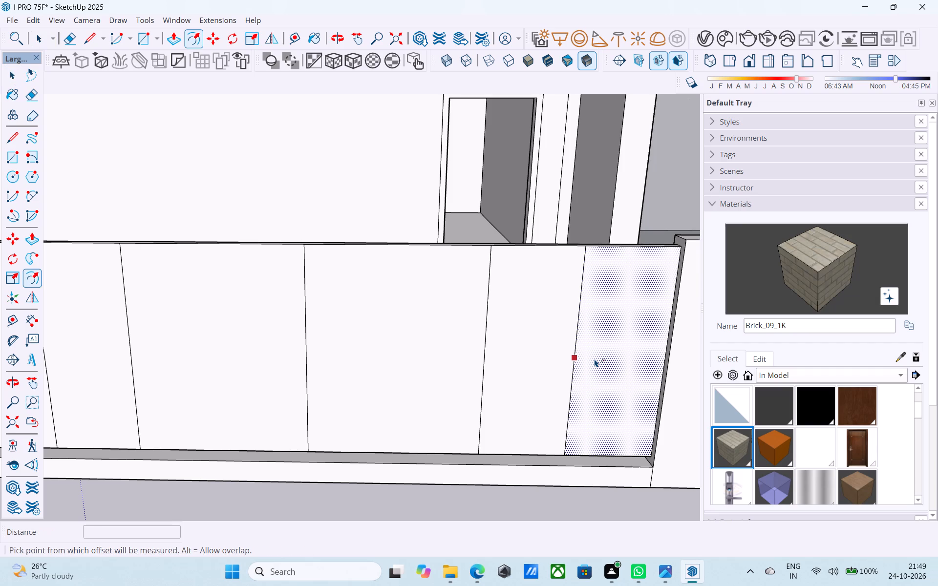
{"action": "key", "text": "2"}
{"action": "key", "text": "shift+quotedbl"}
{"action": "key", "text": "Return"}
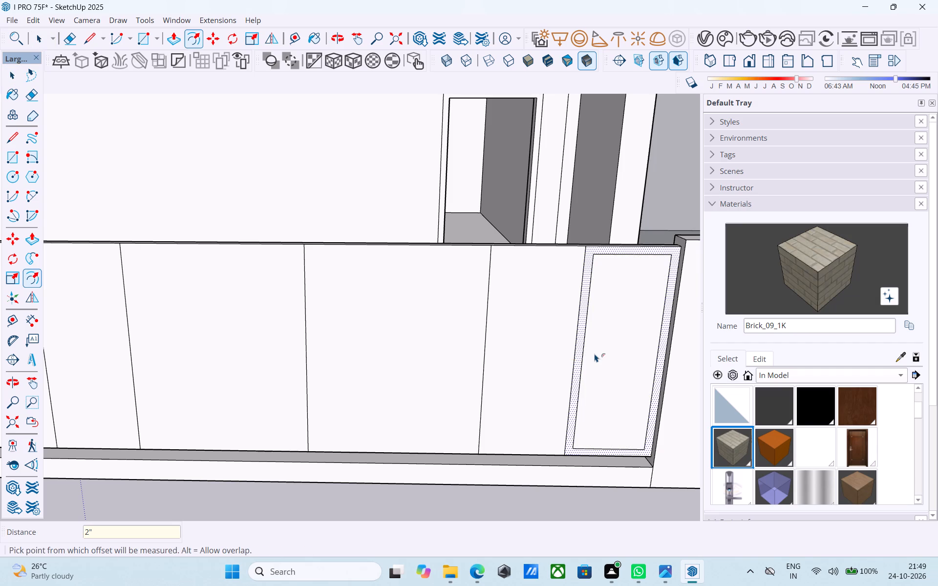
Place a horizontal guide above the gate panel's bottom edge, trying 3' and 2' before setting it to 1.5'.
{"action": "scroll", "coordinate": [595, 354], "scroll_direction": "down", "scroll_amount": 5}
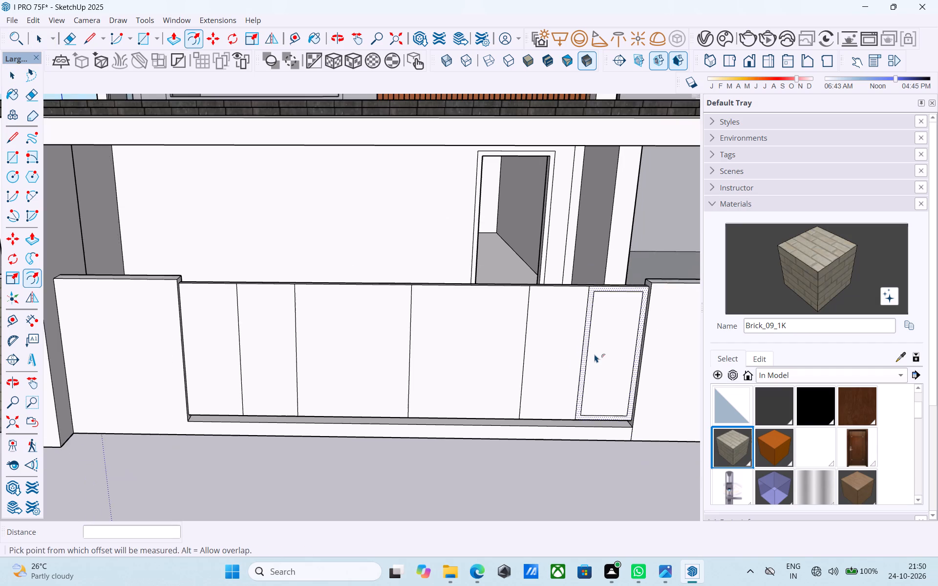
{"action": "middle_click_drag", "start_coordinate": [602, 348], "coordinate": [626, 348]}
{"action": "middle_click_drag", "start_coordinate": [626, 348], "coordinate": [457, 239]}
{"action": "middle_click_drag", "start_coordinate": [455, 242], "coordinate": [648, 358]}
{"action": "scroll", "coordinate": [473, 399], "scroll_direction": "up", "scroll_amount": 5}
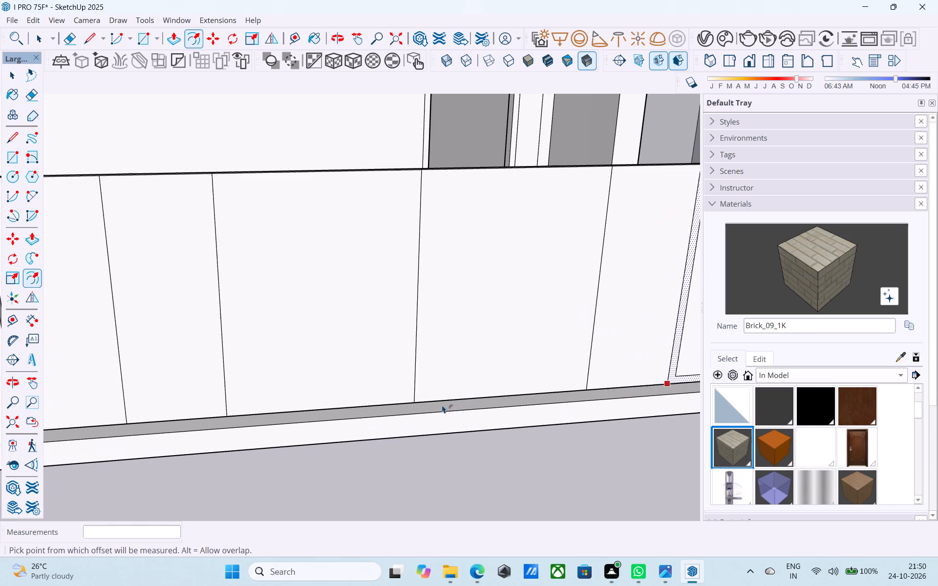
{"action": "key", "text": "space"}
{"action": "key", "text": "t"}
{"action": "left_click", "coordinate": [438, 399]}
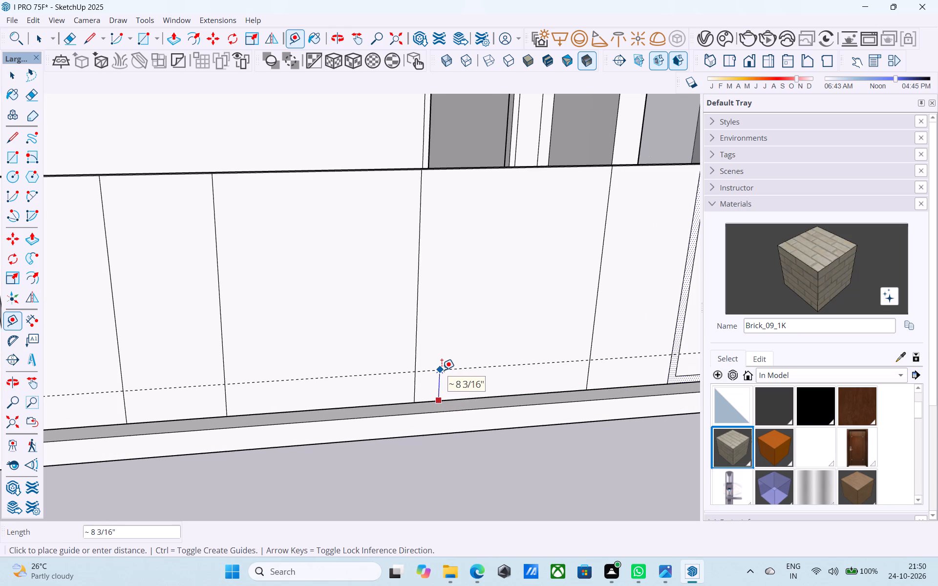
{"action": "type", "text": "3'"}
{"action": "key", "text": "Return"}
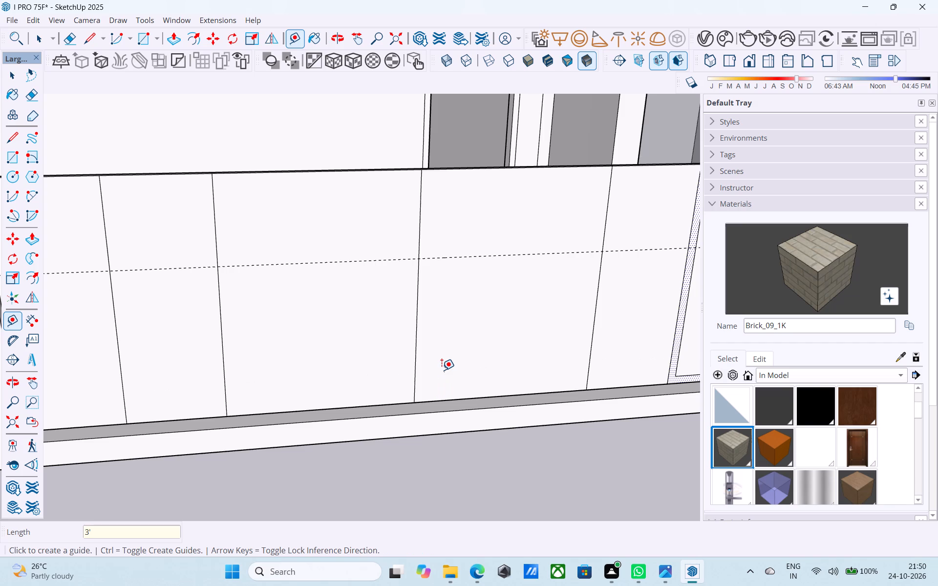
{"action": "type", "text": "2'"}
{"action": "key", "text": "Return"}
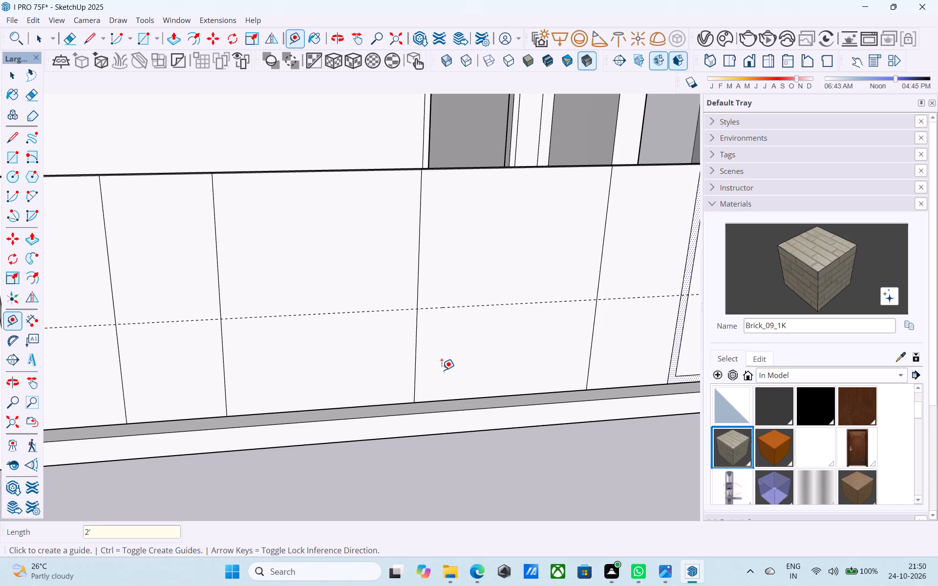
{"action": "type", "text": "1.5'"}
{"action": "key", "text": "Return"}
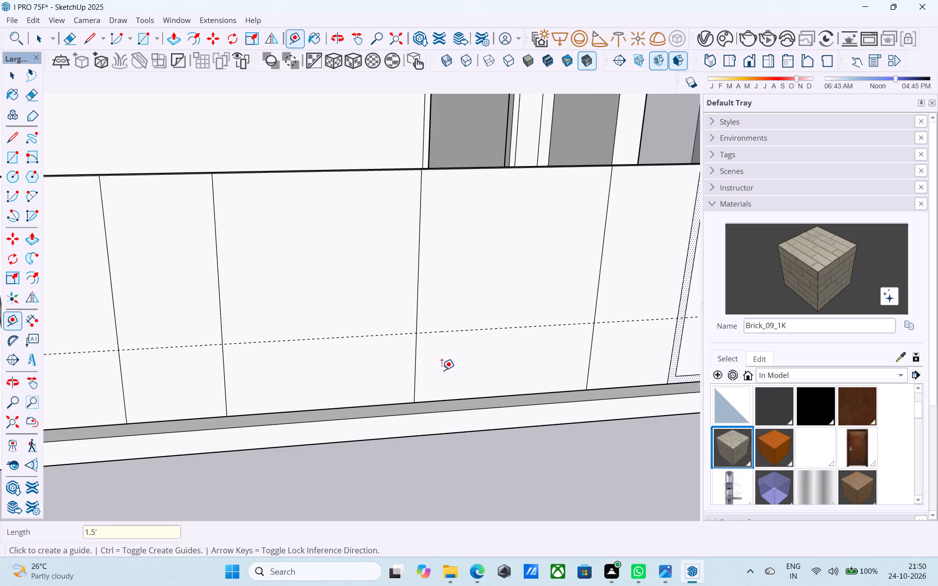
Draw a 15' horizontal line along the guide across the full width of the gate panel.
{"action": "key", "text": "l"}
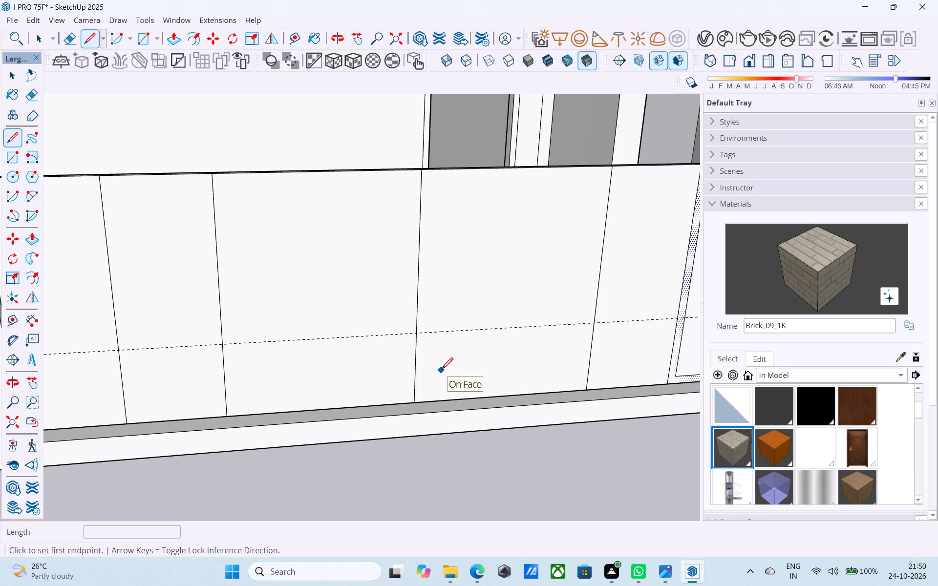
{"action": "scroll", "coordinate": [454, 367], "scroll_direction": "down", "scroll_amount": 5}
{"action": "middle_click_drag", "start_coordinate": [454, 367], "coordinate": [360, 356]}
{"action": "middle_click_drag", "start_coordinate": [244, 298], "coordinate": [269, 291]}
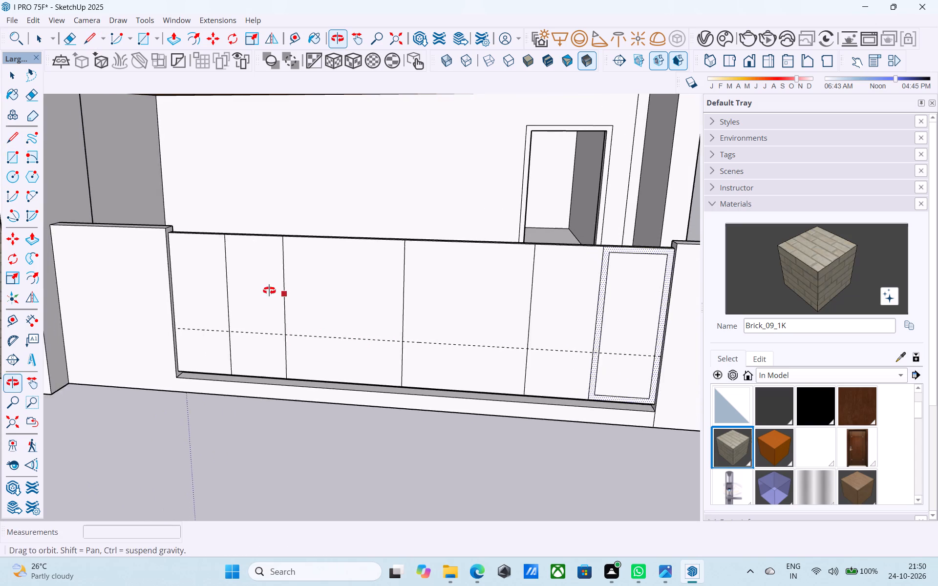
{"action": "middle_click_drag", "start_coordinate": [269, 291], "coordinate": [226, 286]}
{"action": "scroll", "coordinate": [165, 305], "scroll_direction": "up", "scroll_amount": 9}
{"action": "left_click", "coordinate": [153, 318]}
{"action": "scroll", "coordinate": [153, 318], "scroll_direction": "down", "scroll_amount": 6}
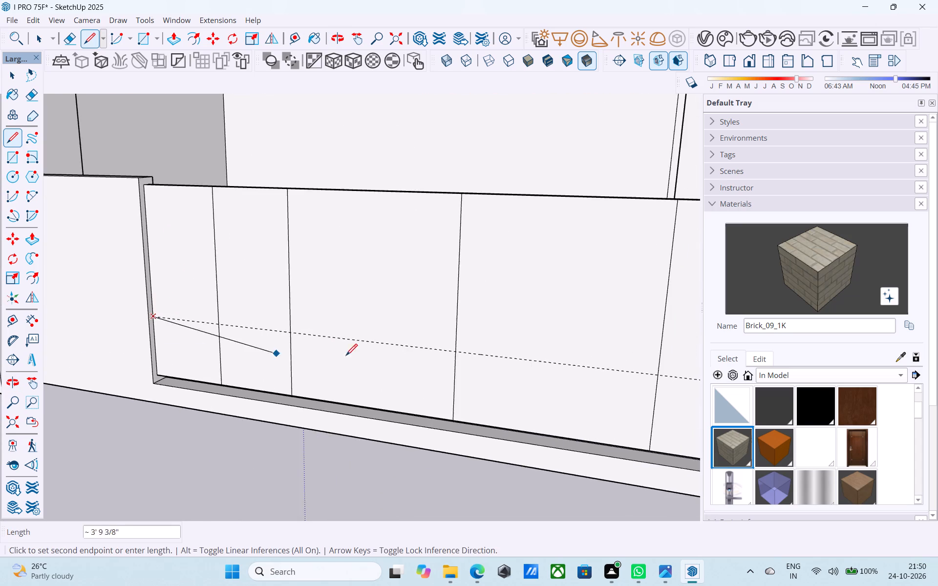
{"action": "scroll", "coordinate": [367, 362], "scroll_direction": "down", "scroll_amount": 3}
{"action": "middle_click_drag", "start_coordinate": [397, 368], "coordinate": [523, 322]}
{"action": "scroll", "coordinate": [597, 285], "scroll_direction": "up", "scroll_amount": 5}
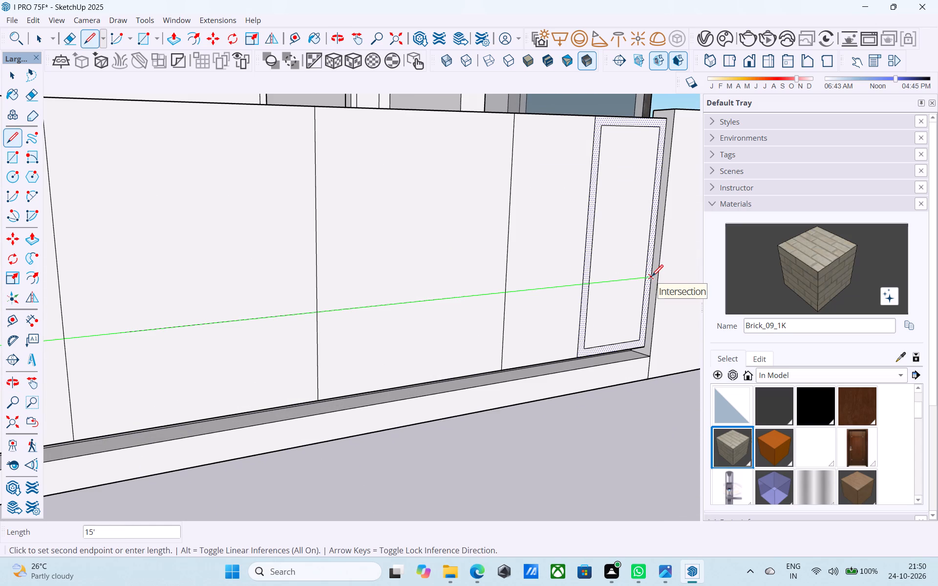
{"action": "left_click", "coordinate": [652, 277]}
{"action": "scroll", "coordinate": [650, 278], "scroll_direction": "down", "scroll_amount": 4}
{"action": "middle_click_drag", "start_coordinate": [650, 278], "coordinate": [617, 287], "text": "shift"}
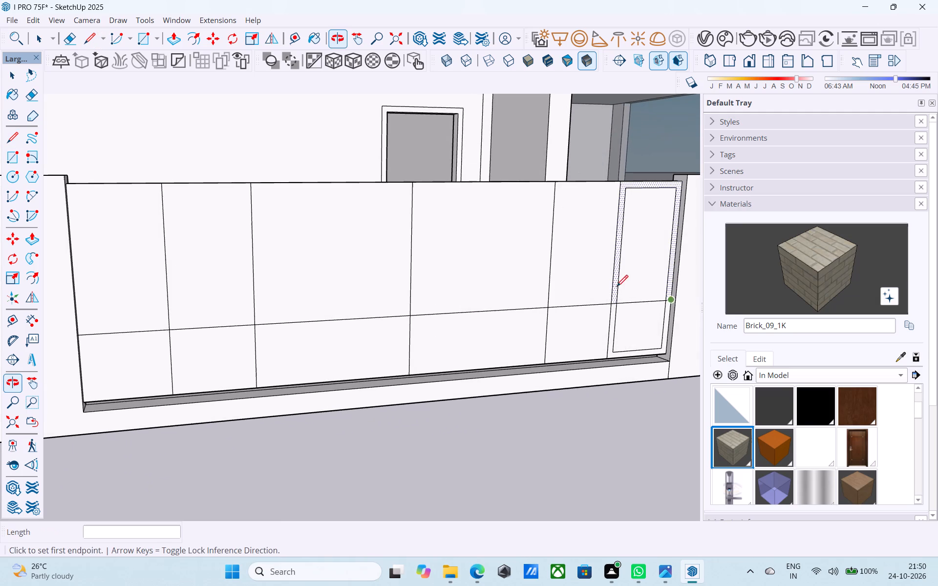
{"action": "middle_click_drag", "start_coordinate": [641, 313], "coordinate": [635, 315]}
{"action": "key", "text": "space"}
Offset the outline of the upper section of the outermost half-bay beside the short front wall inward by 2".
{"action": "scroll", "coordinate": [635, 314], "scroll_direction": "down", "scroll_amount": 4}
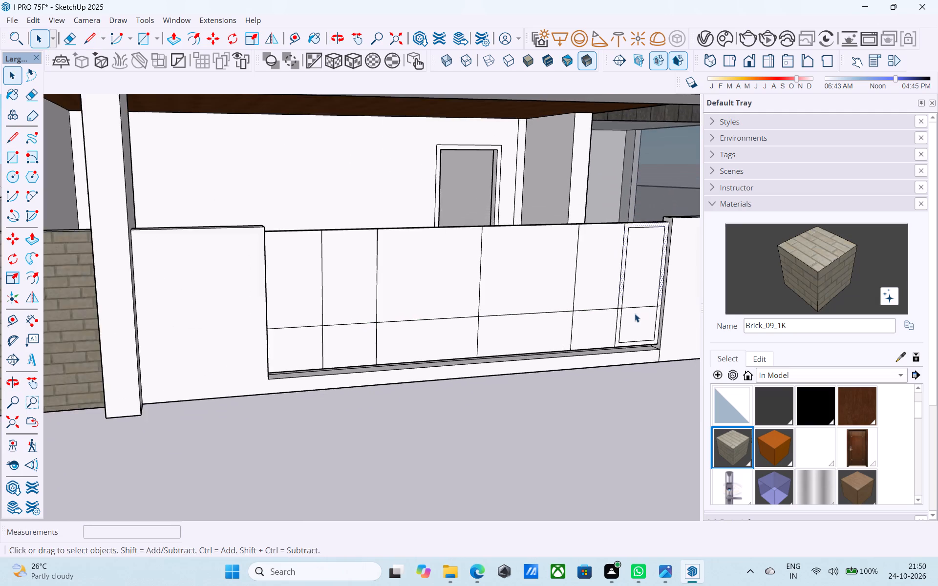
{"action": "middle_click_drag", "start_coordinate": [634, 313], "coordinate": [614, 302]}
{"action": "scroll", "coordinate": [290, 259], "scroll_direction": "up", "scroll_amount": 1}
{"action": "middle_click_drag", "start_coordinate": [280, 262], "coordinate": [238, 277]}
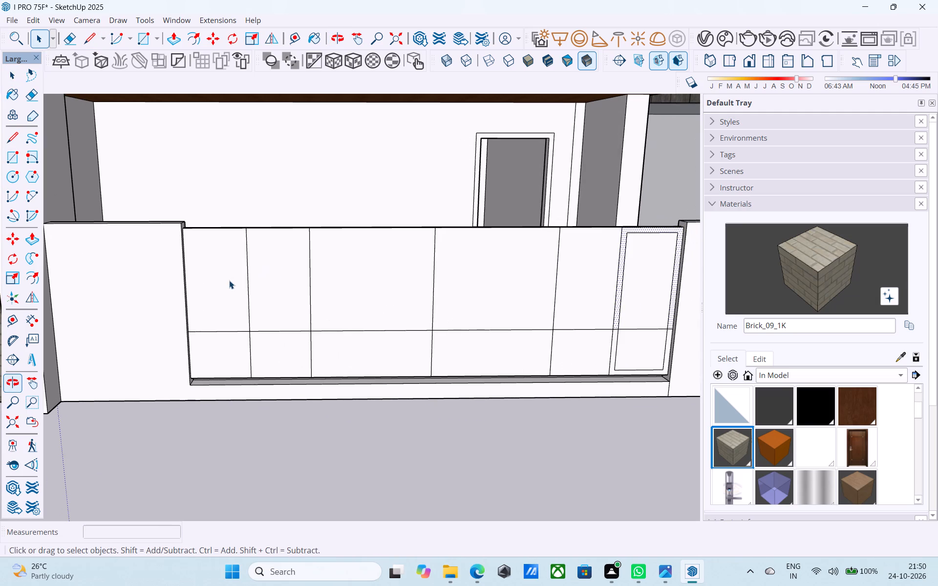
{"action": "left_click", "coordinate": [229, 280]}
{"action": "scroll", "coordinate": [227, 281], "scroll_direction": "up", "scroll_amount": 4}
{"action": "key", "text": "f"}
{"action": "left_click", "coordinate": [227, 281]}
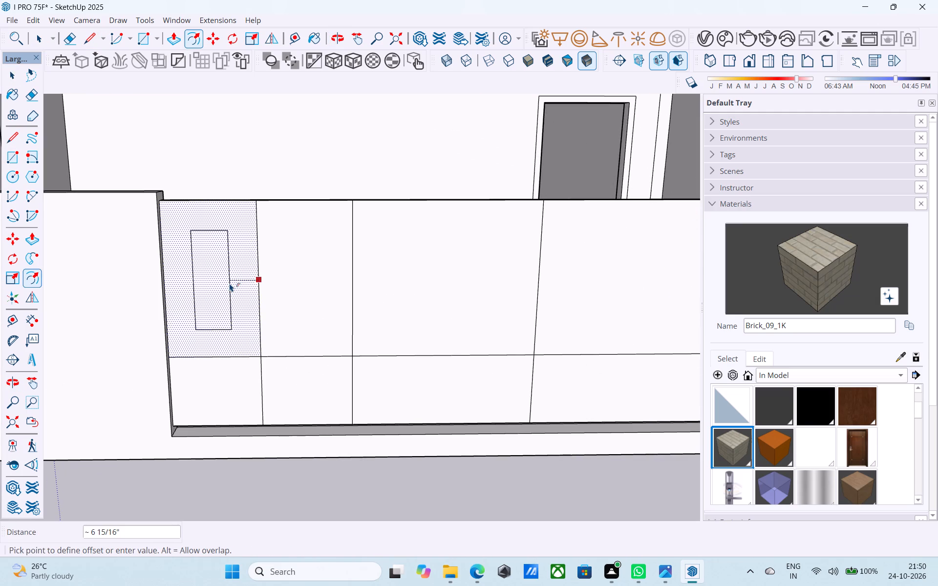
{"action": "type", "text": "2\""}
{"action": "key", "text": "Return"}
{"action": "scroll", "coordinate": [230, 283], "scroll_direction": "down", "scroll_amount": 5}
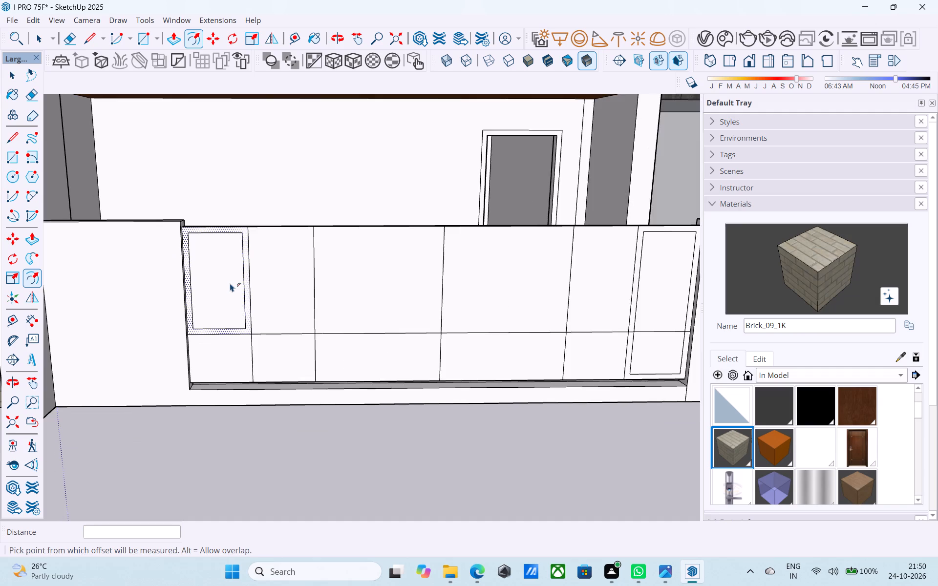
{"action": "scroll", "coordinate": [230, 283], "scroll_direction": "down", "scroll_amount": 3}
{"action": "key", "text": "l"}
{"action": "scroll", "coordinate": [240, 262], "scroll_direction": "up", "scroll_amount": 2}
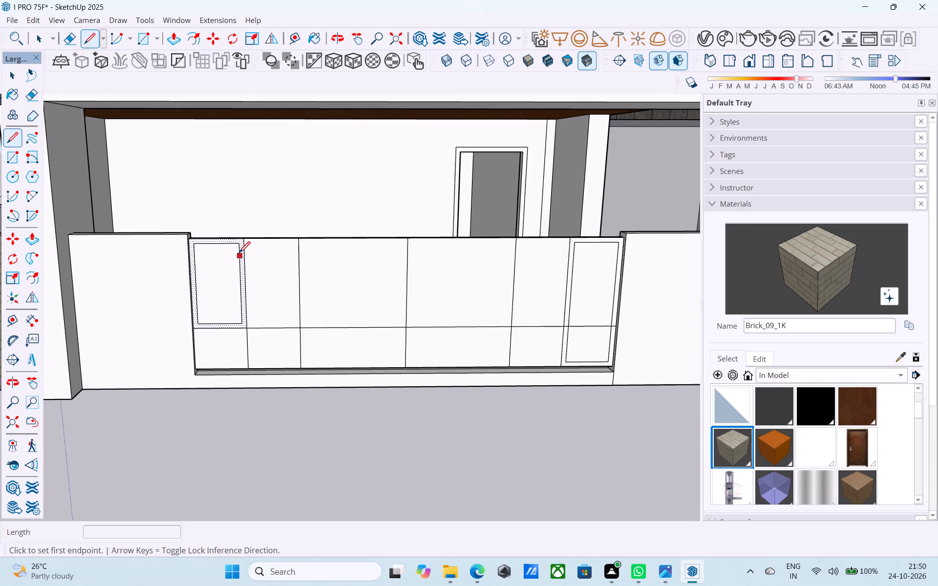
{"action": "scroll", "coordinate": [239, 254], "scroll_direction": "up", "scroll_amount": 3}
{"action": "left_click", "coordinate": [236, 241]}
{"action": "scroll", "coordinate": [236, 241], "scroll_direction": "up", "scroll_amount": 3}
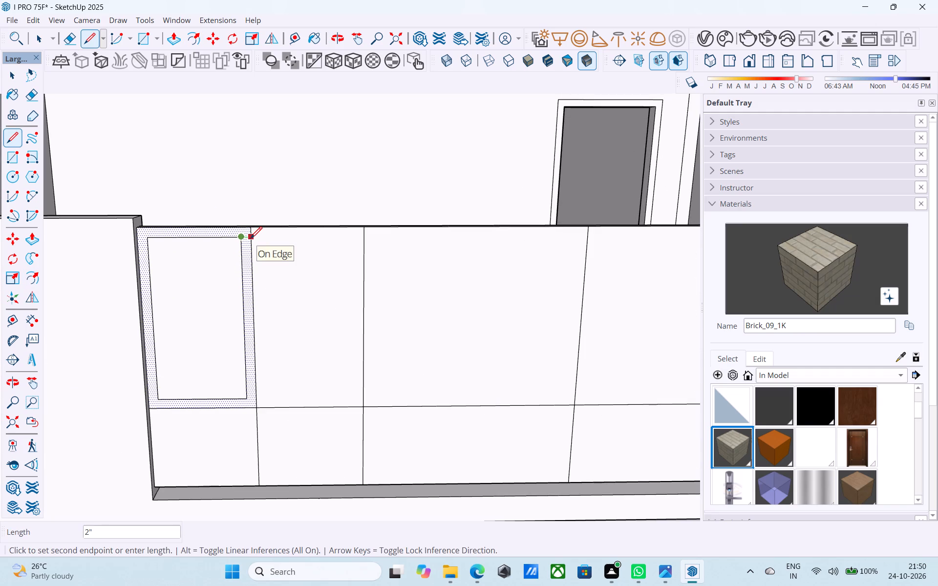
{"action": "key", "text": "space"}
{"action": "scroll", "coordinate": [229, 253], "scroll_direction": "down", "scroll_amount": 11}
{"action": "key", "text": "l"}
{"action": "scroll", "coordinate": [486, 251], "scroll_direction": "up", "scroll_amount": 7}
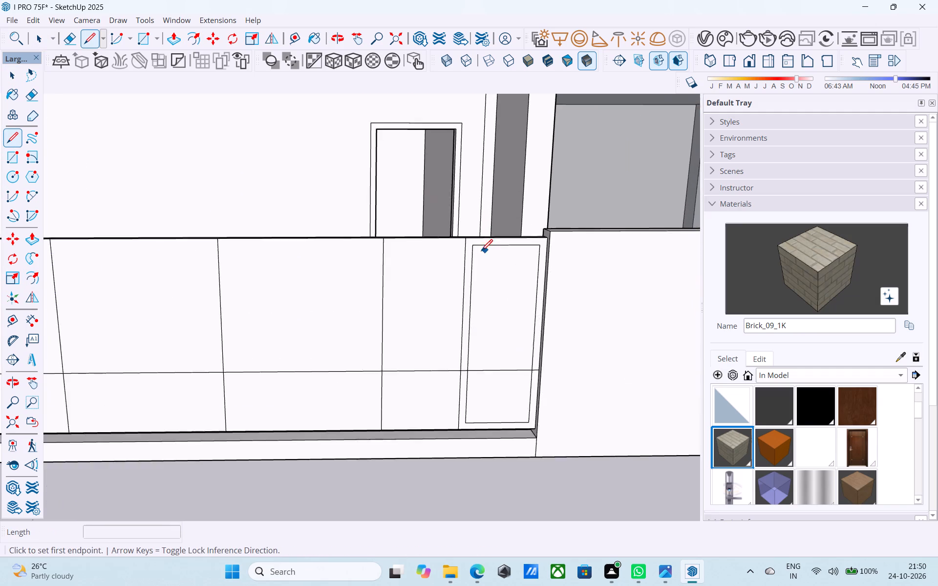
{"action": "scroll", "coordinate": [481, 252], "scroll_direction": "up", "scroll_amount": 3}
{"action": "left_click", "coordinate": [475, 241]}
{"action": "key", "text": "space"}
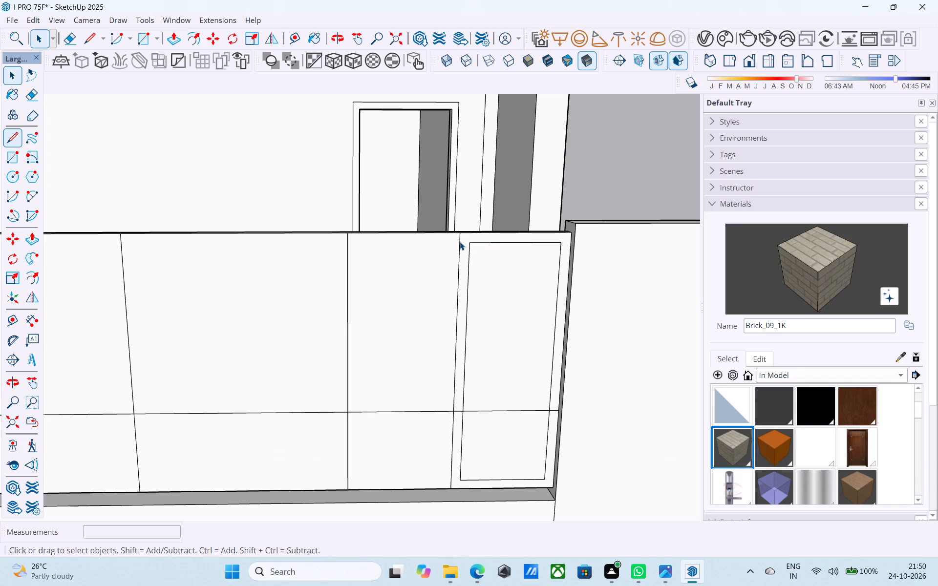
Offset the upper section of the gate panel's central bay nearer the short front wall inward by 3".
{"action": "scroll", "coordinate": [541, 272], "scroll_direction": "down", "scroll_amount": 6}
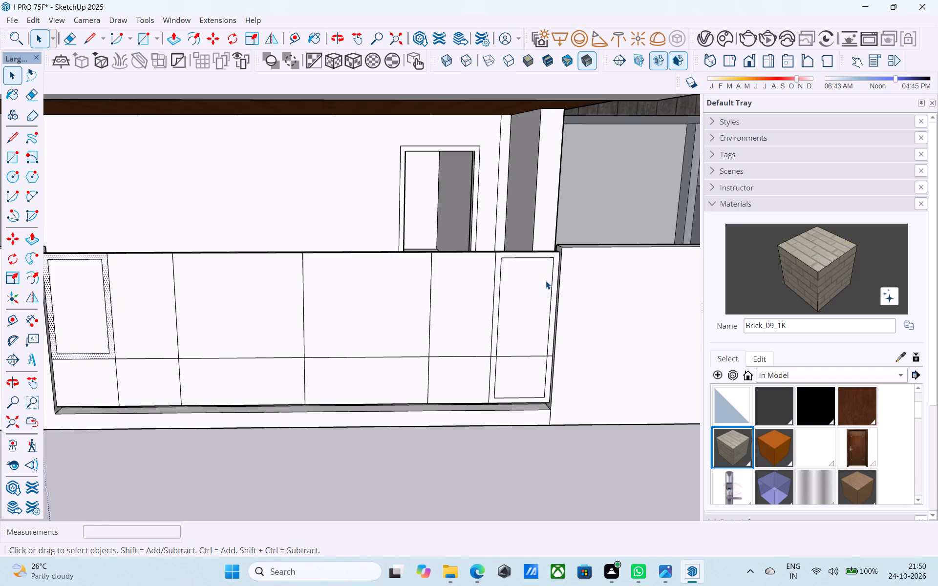
{"action": "scroll", "coordinate": [546, 281], "scroll_direction": "down", "scroll_amount": 4}
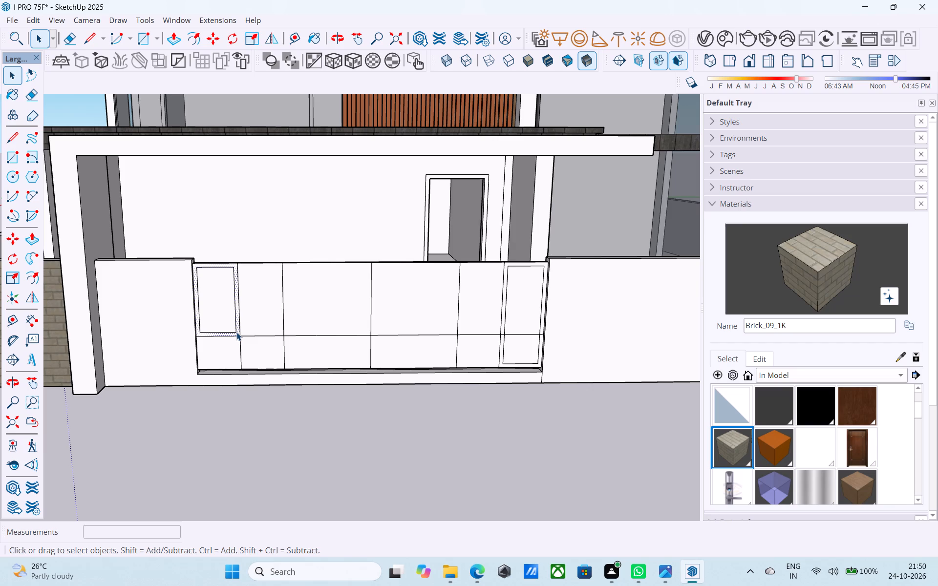
{"action": "scroll", "coordinate": [360, 317], "scroll_direction": "up", "scroll_amount": 2}
{"action": "left_click", "coordinate": [357, 314]}
{"action": "key", "text": "f"}
{"action": "left_click", "coordinate": [357, 314]}
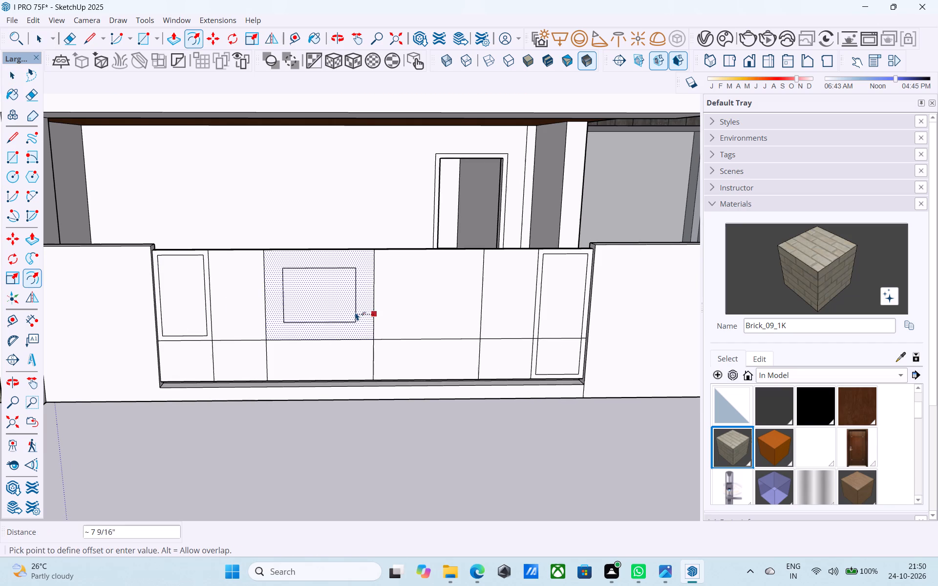
{"action": "key", "text": "3"}
{"action": "key", "text": "shift+quotedbl"}
{"action": "key", "text": "Return"}
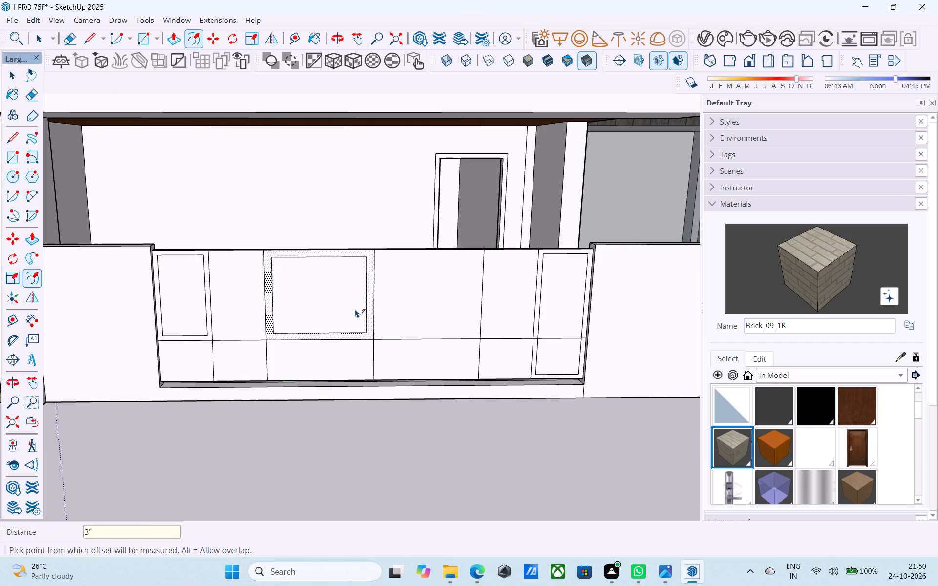
{"action": "key", "text": "space"}
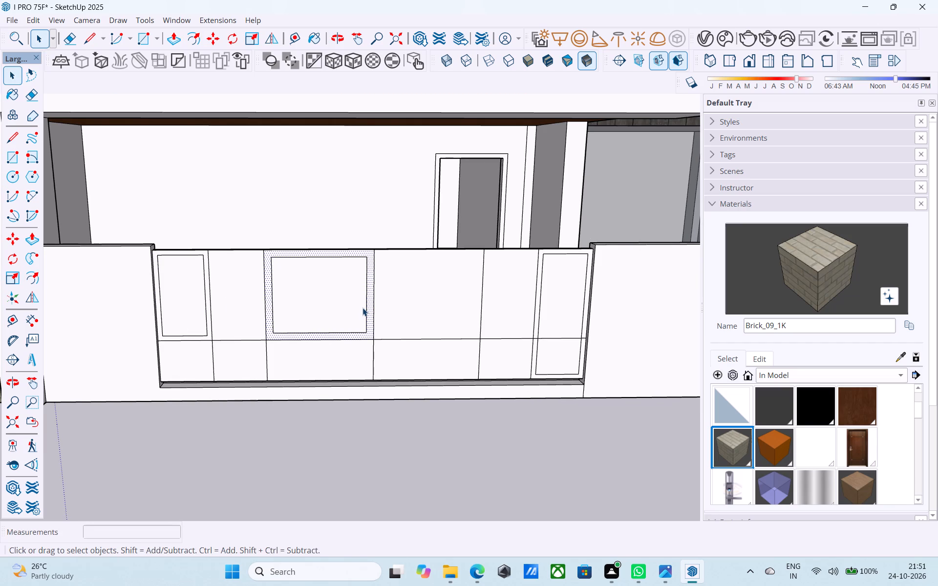
Offset the upper section of the other central bay, nearer the long boundary wall, inward by 3".
{"action": "left_click", "coordinate": [405, 303]}
{"action": "key", "text": "f"}
{"action": "left_click", "coordinate": [405, 303]}
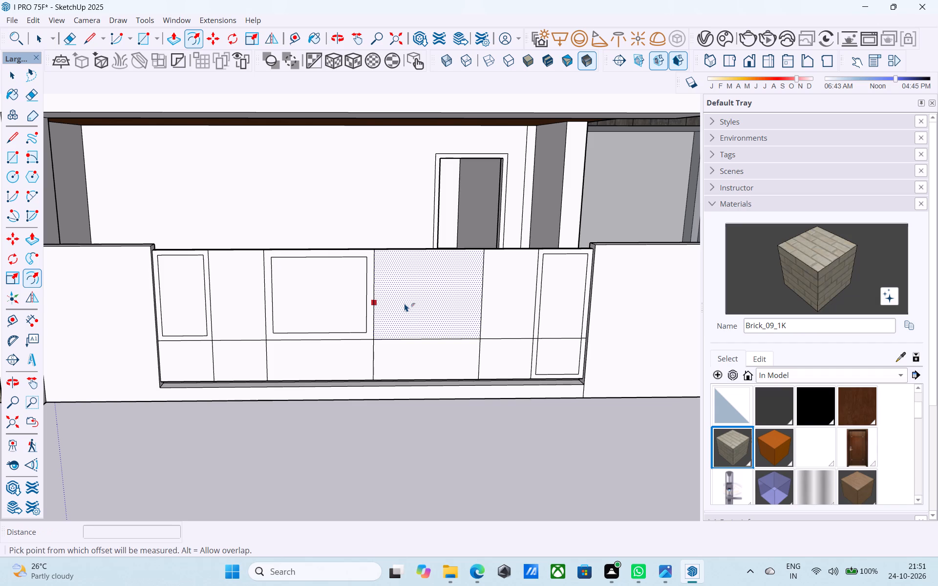
{"action": "type", "text": "3\""}
{"action": "key", "text": "Return"}
{"action": "key", "text": "space"}
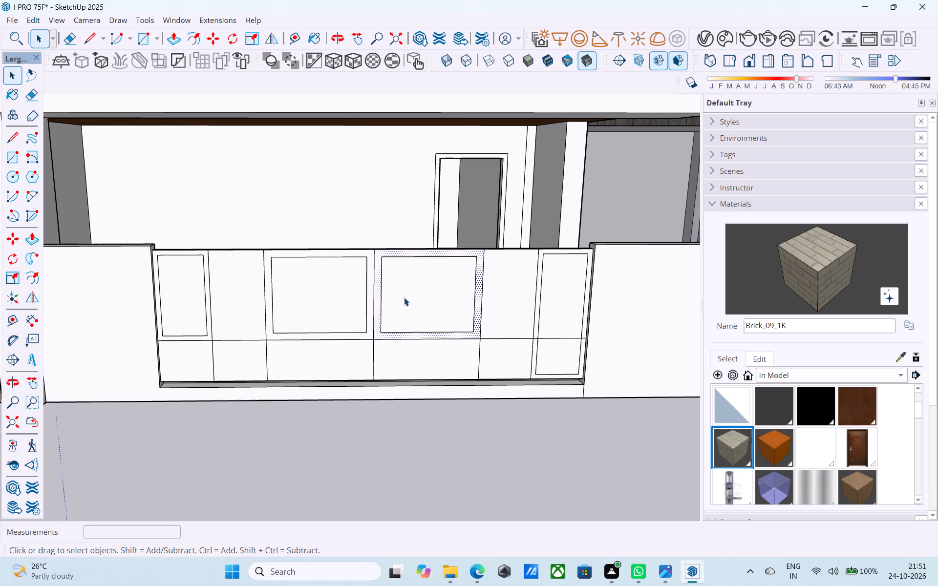
Draw a vertical line from the lower inner corner of the 2" frame beside the short front wall down to the gate panel's bottom edge.
{"action": "scroll", "coordinate": [401, 296], "scroll_direction": "down", "scroll_amount": 4}
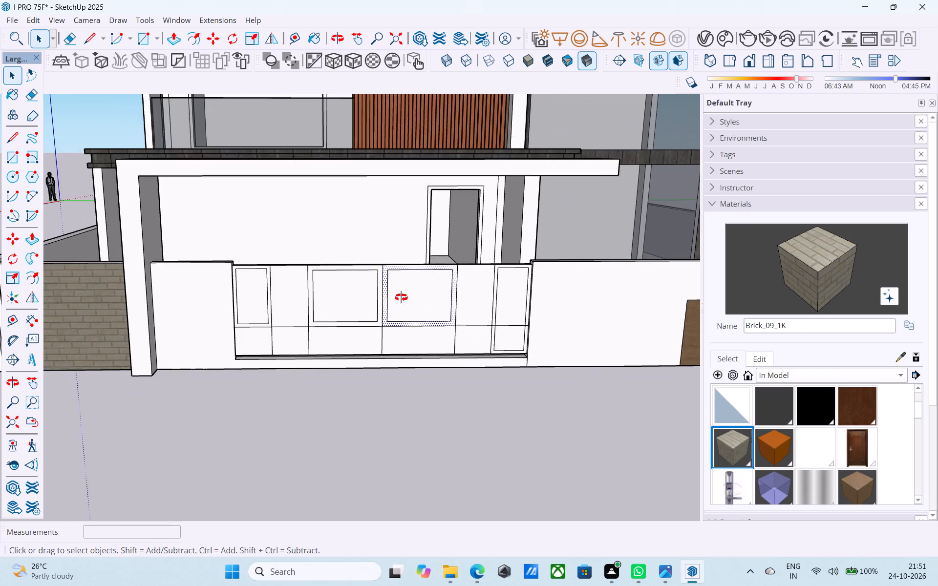
{"action": "middle_click_drag", "start_coordinate": [401, 297], "coordinate": [440, 292]}
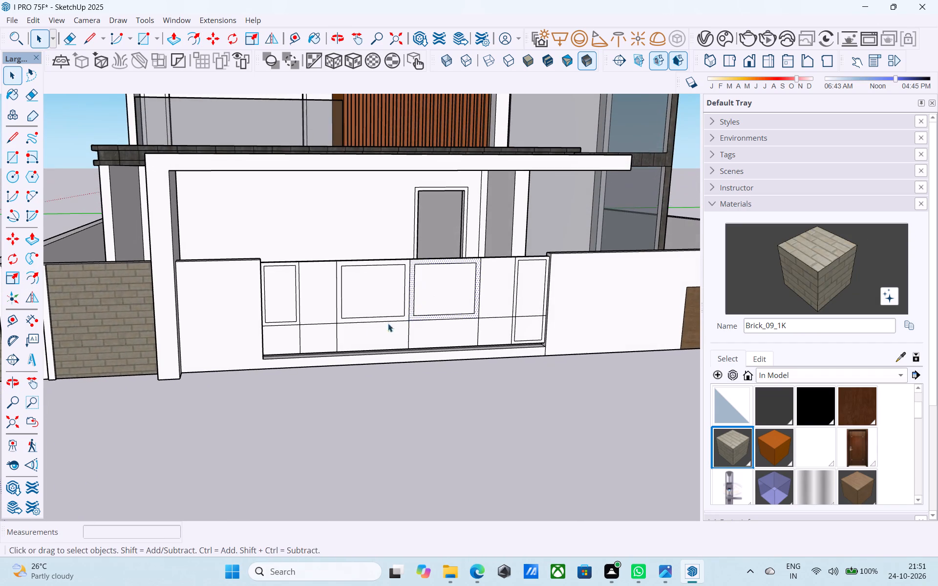
{"action": "middle_click_drag", "start_coordinate": [325, 333], "coordinate": [373, 348]}
{"action": "scroll", "coordinate": [351, 344], "scroll_direction": "up", "scroll_amount": 5}
{"action": "middle_click", "coordinate": [345, 345], "text": "shift"}
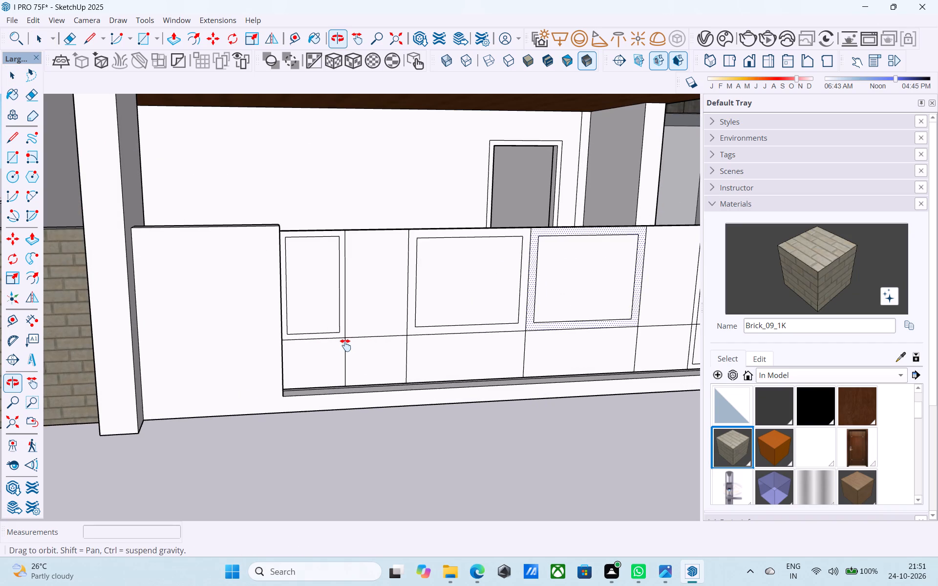
{"action": "scroll", "coordinate": [345, 342], "scroll_direction": "up", "scroll_amount": 3}
{"action": "key", "text": "l"}
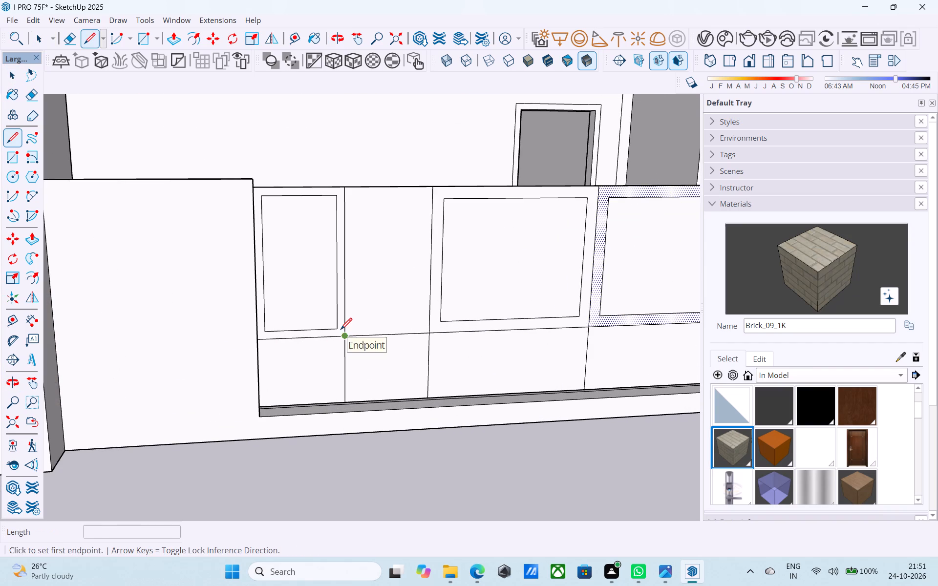
{"action": "left_click", "coordinate": [340, 329]}
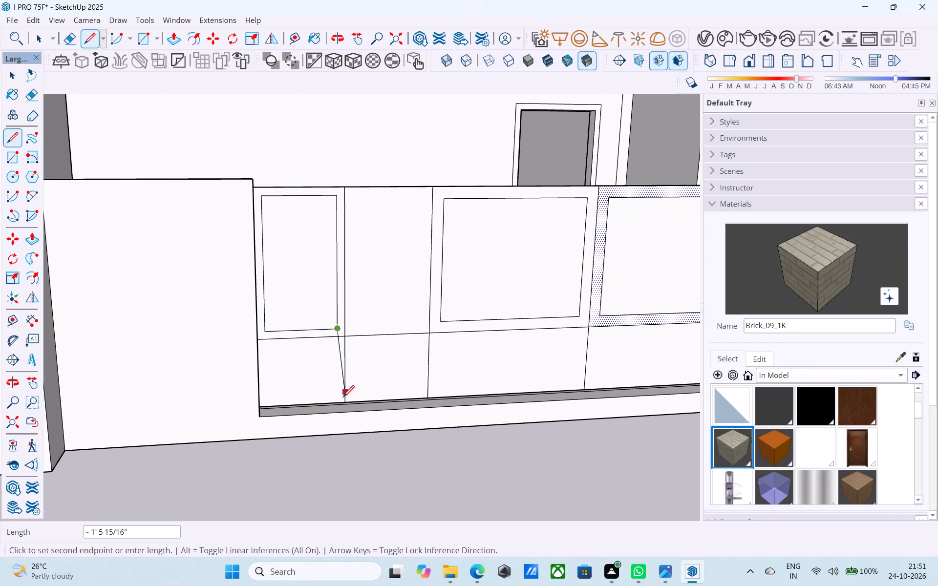
{"action": "scroll", "coordinate": [338, 405], "scroll_direction": "up", "scroll_amount": 7}
{"action": "left_click", "coordinate": [337, 401]}
{"action": "scroll", "coordinate": [335, 399], "scroll_direction": "down", "scroll_amount": 6}
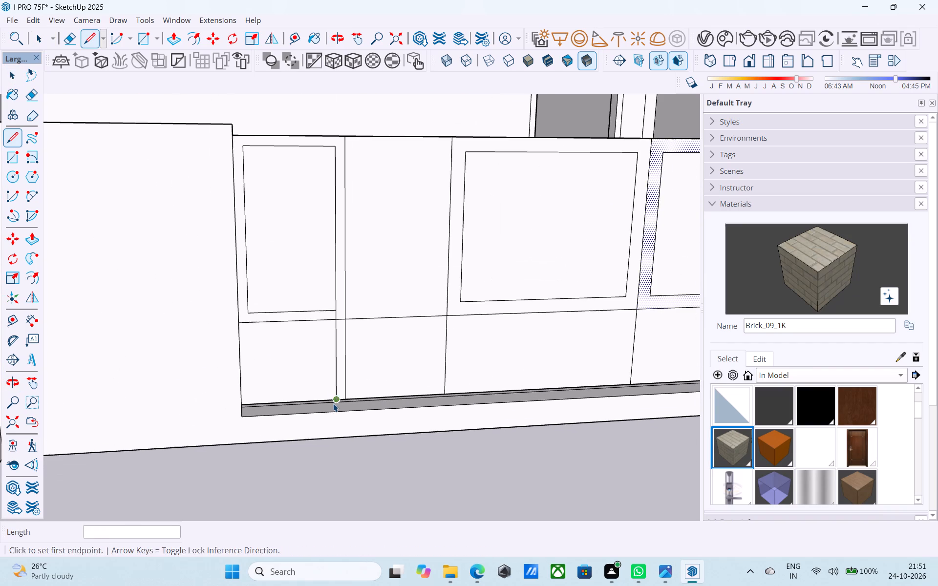
{"action": "key", "text": "space"}
Copy the frame's inner vertical edge and its downward extension into the adjacent half-bay, trying 1' and 6" before setting the distance to 9".
{"action": "middle_click_drag", "start_coordinate": [343, 293], "coordinate": [335, 319], "text": "shift"}
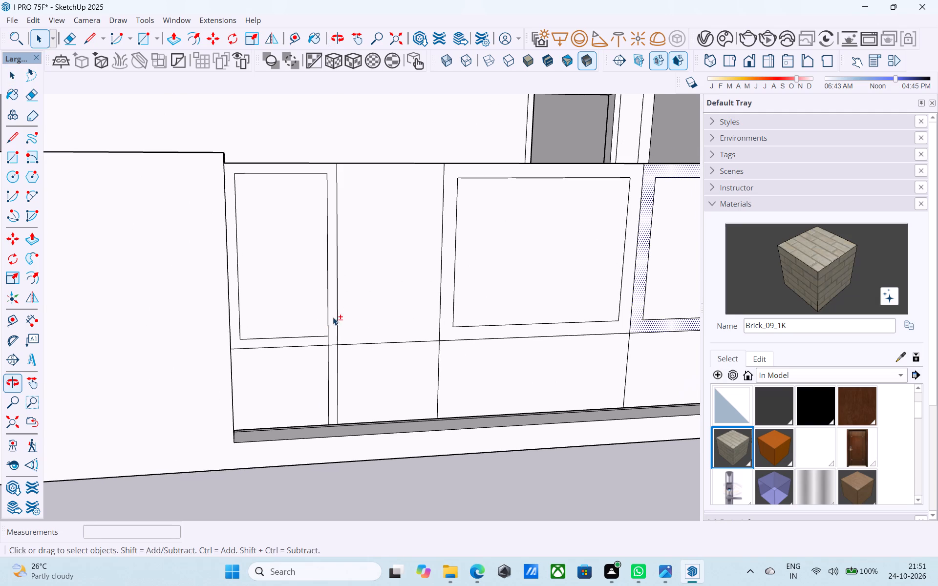
{"action": "left_click", "coordinate": [328, 312]}
{"action": "left_click", "coordinate": [329, 381], "text": "shift"}
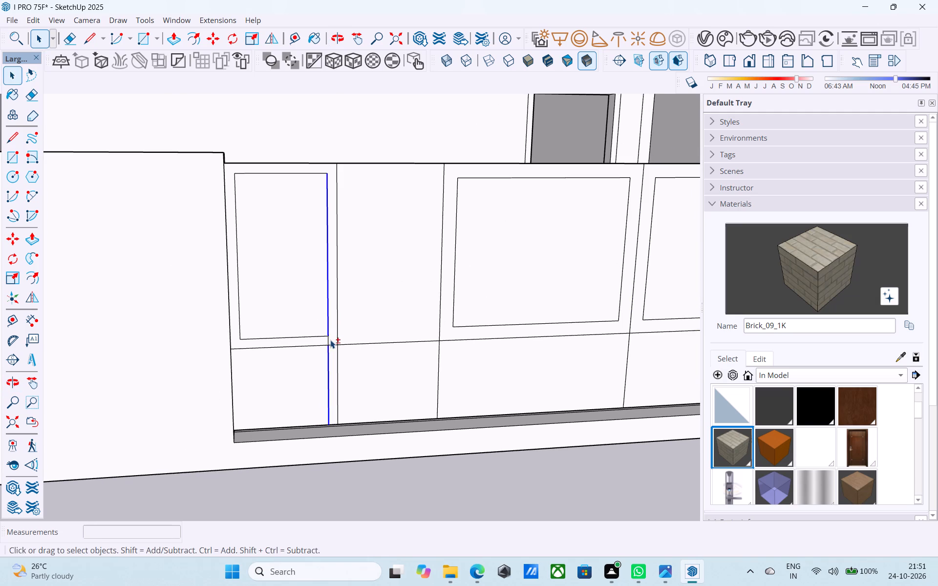
{"action": "left_click", "coordinate": [329, 339], "text": "shift"}
{"action": "key", "text": "m"}
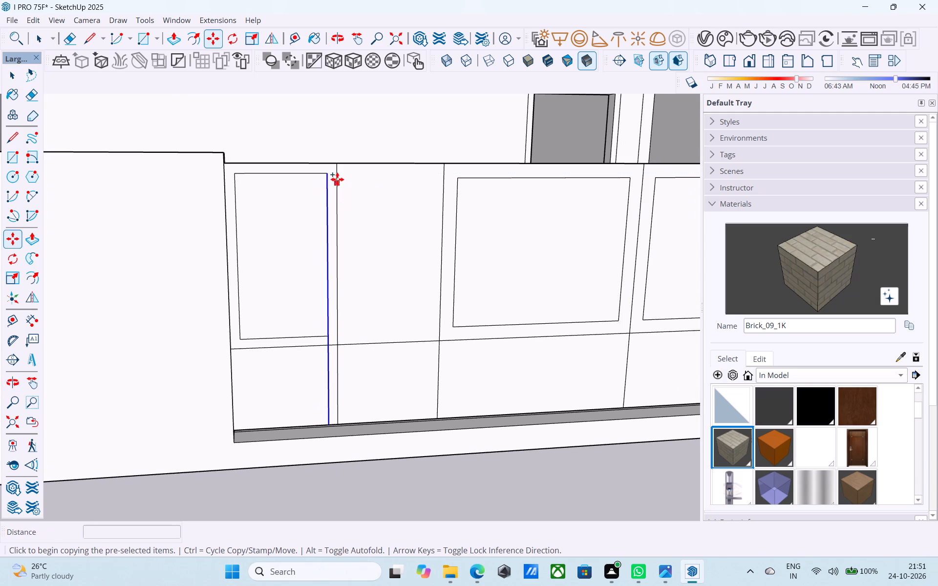
{"action": "left_click", "coordinate": [330, 175]}
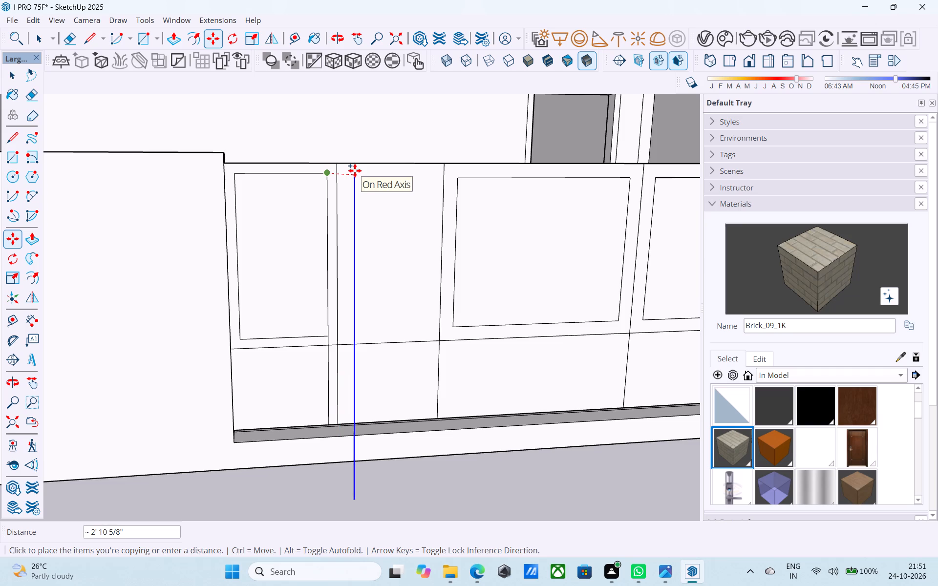
{"action": "middle_click_drag", "start_coordinate": [355, 170], "coordinate": [266, 203]}
{"action": "scroll", "coordinate": [332, 182], "scroll_direction": "up", "scroll_amount": 1}
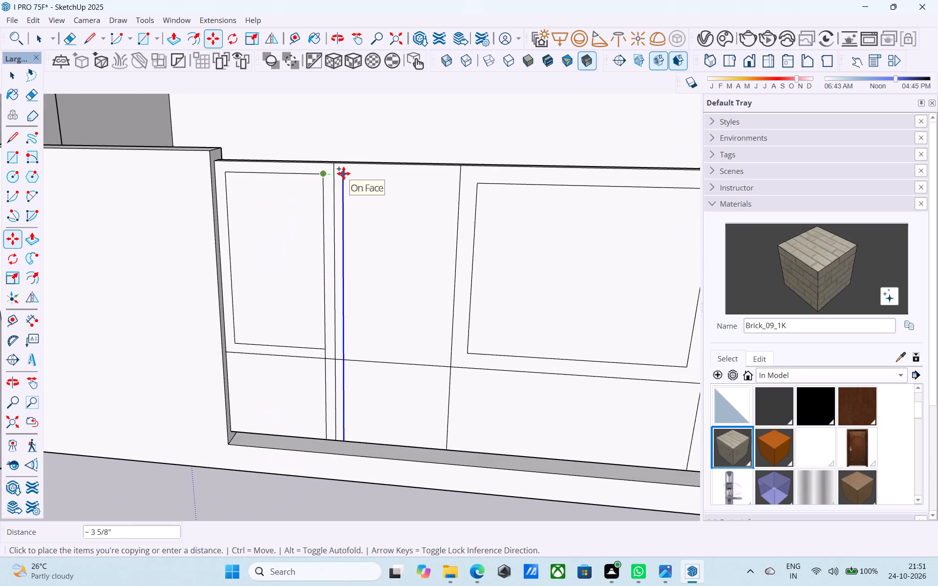
{"action": "type", "text": "1'"}
{"action": "key", "text": "Return"}
{"action": "type", "text": "6\""}
{"action": "key", "text": "Return"}
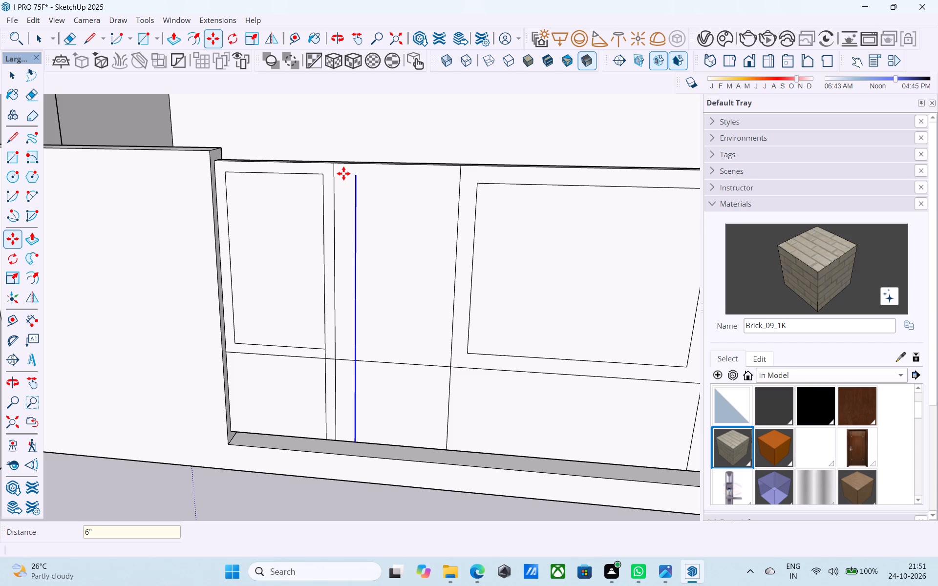
{"action": "key", "text": "9"}
{"action": "key", "text": "shift+quotedbl"}
{"action": "key", "text": "Return"}
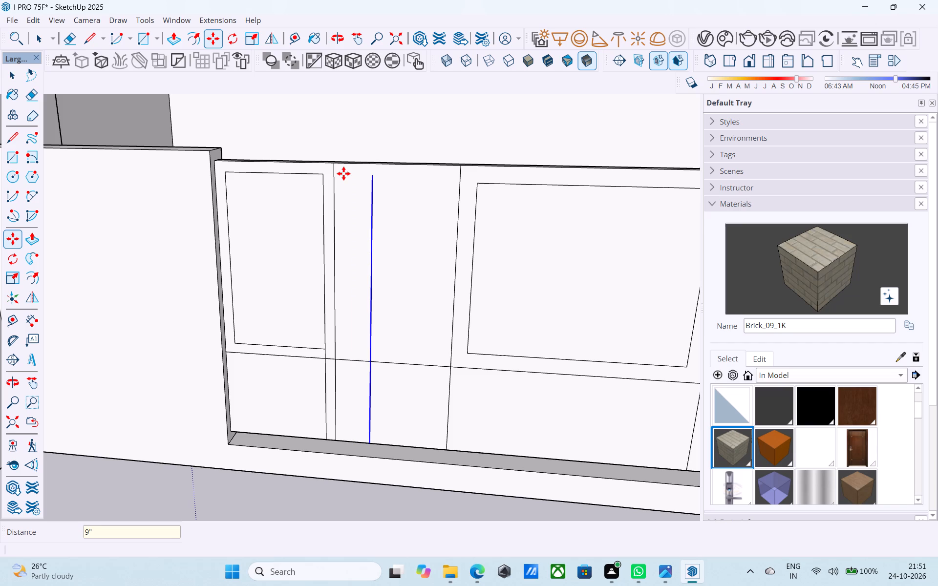
Extend the copied vertical line and the frame's inner vertical edge up to the gate panel's top edge with 2" lines.
{"action": "key", "text": "l"}
{"action": "left_click", "coordinate": [372, 177]}
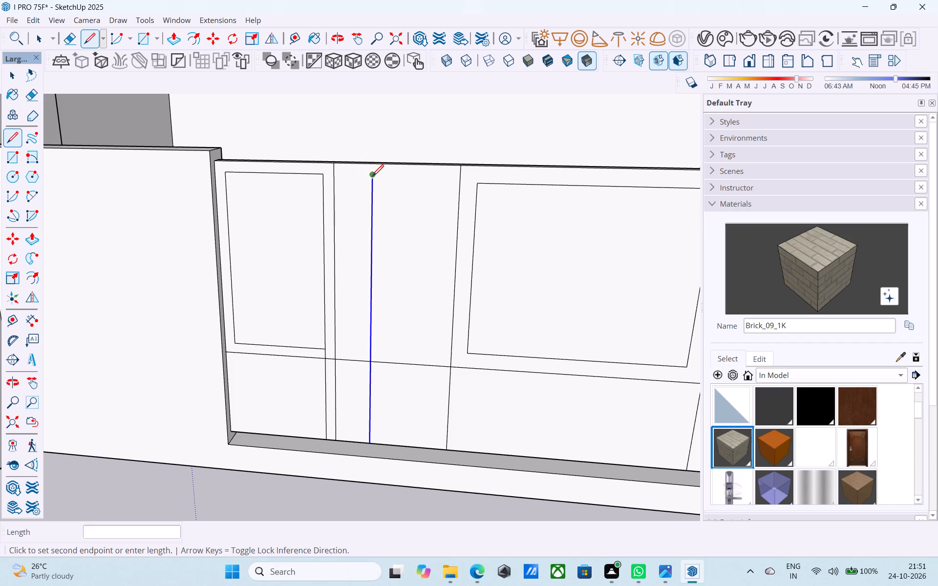
{"action": "scroll", "coordinate": [372, 176], "scroll_direction": "up", "scroll_amount": 4}
{"action": "middle_click_drag", "start_coordinate": [372, 172], "coordinate": [360, 256]}
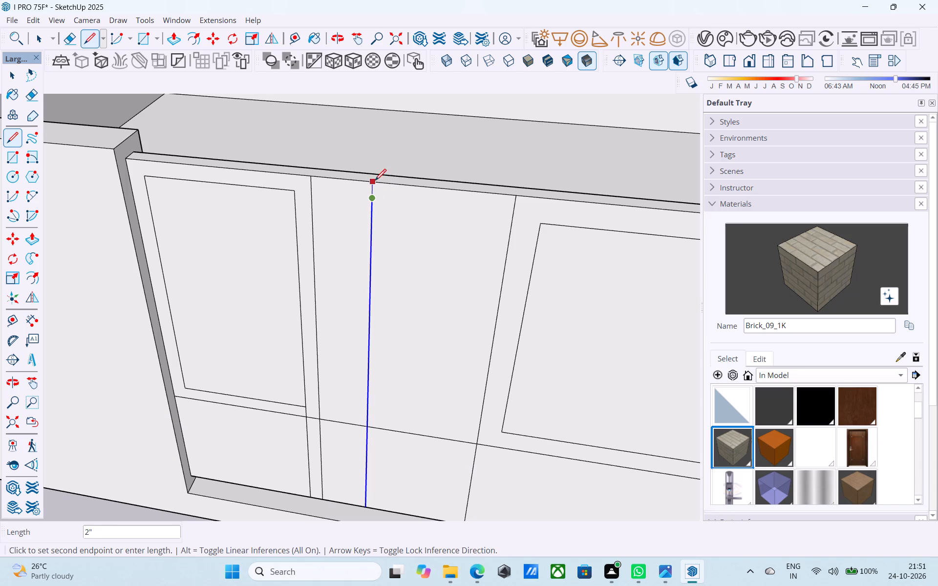
{"action": "left_click", "coordinate": [375, 182]}
{"action": "left_click", "coordinate": [290, 192]}
{"action": "left_click", "coordinate": [294, 175]}
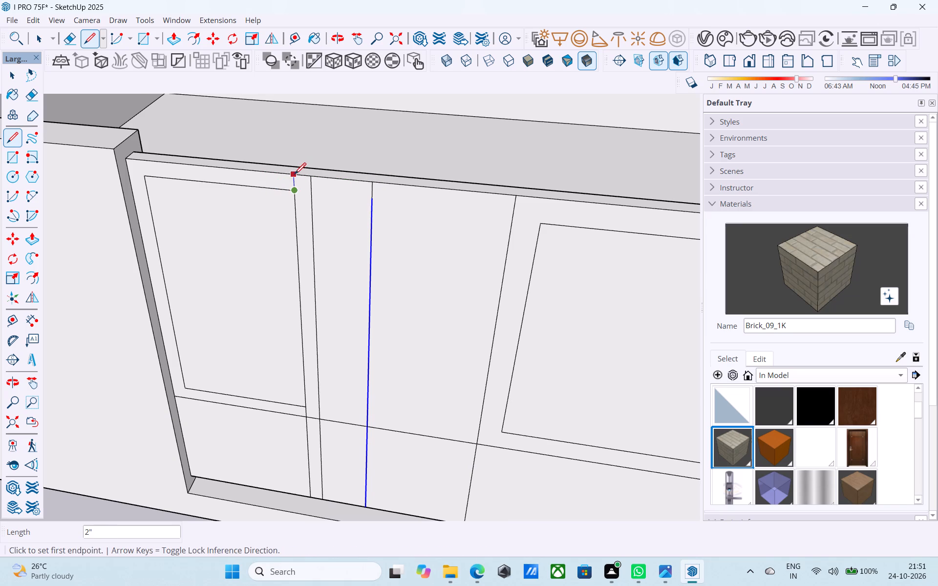
Erase the bay divider and horizontal line segments inside the vertical strip beside the framed section near the short front wall.
{"action": "key", "text": "e"}
{"action": "left_click_drag", "start_coordinate": [324, 214], "coordinate": [312, 208]}
{"action": "left_click_drag", "start_coordinate": [328, 410], "coordinate": [325, 429]}
{"action": "left_click", "coordinate": [323, 419]}
{"action": "scroll", "coordinate": [319, 417], "scroll_direction": "down", "scroll_amount": 6}
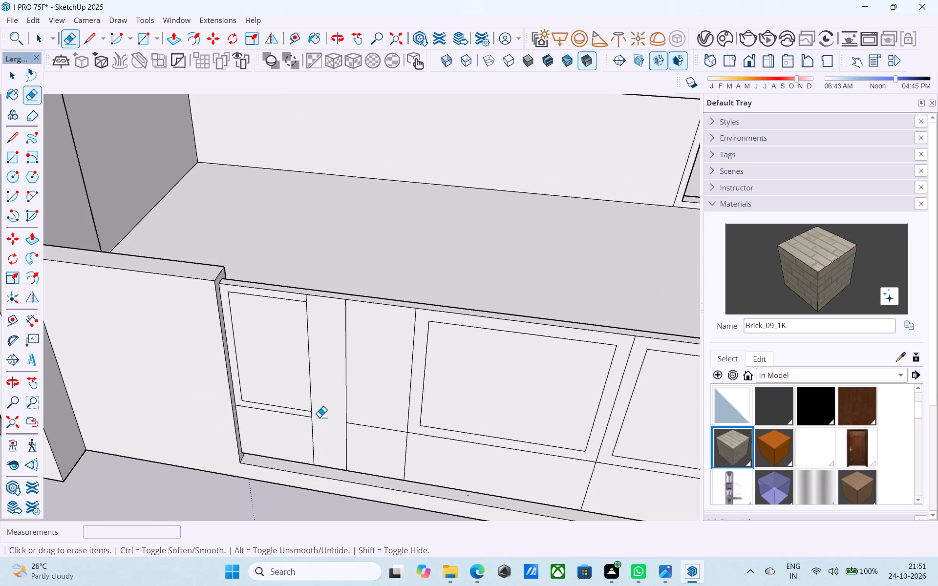
Pull the cleared full-height vertical strip near the short front wall outward by 2".
{"action": "key", "text": "space"}
{"action": "left_click", "coordinate": [322, 408]}
{"action": "key", "text": "p"}
{"action": "left_click", "coordinate": [323, 407]}
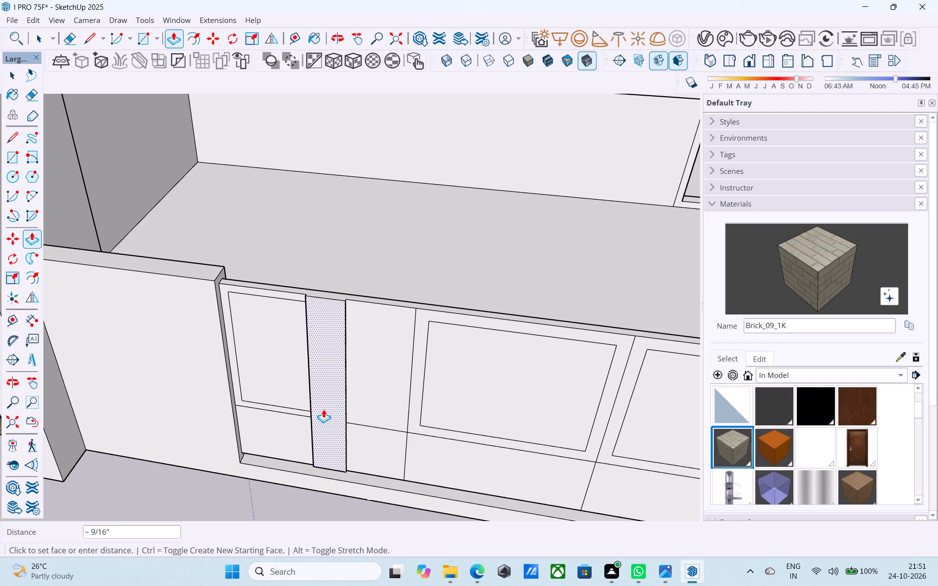
{"action": "type", "text": "2\""}
{"action": "key", "text": "Return"}
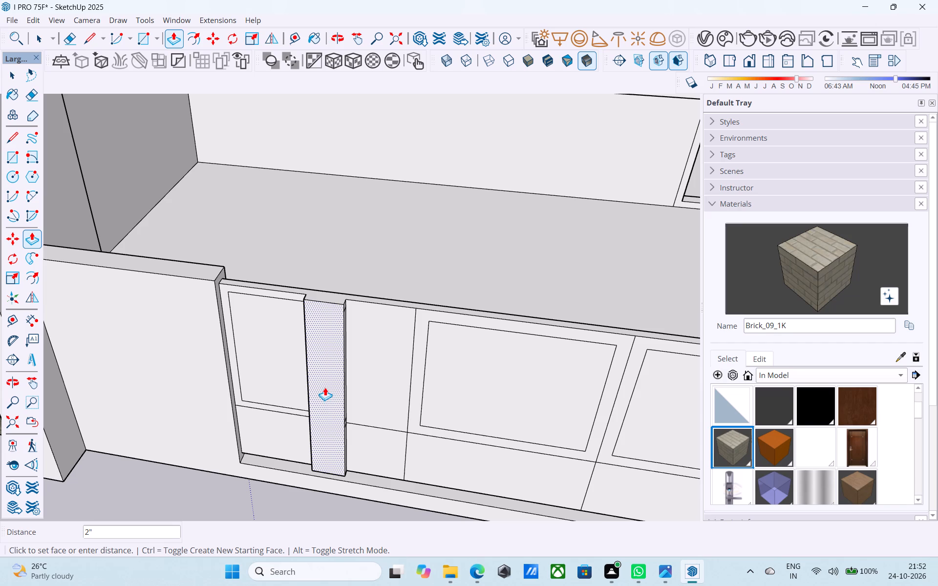
Examine the raised strip against the whole gate panel from the front.
{"action": "scroll", "coordinate": [325, 385], "scroll_direction": "down", "scroll_amount": 4}
{"action": "middle_click_drag", "start_coordinate": [325, 385], "coordinate": [351, 341]}
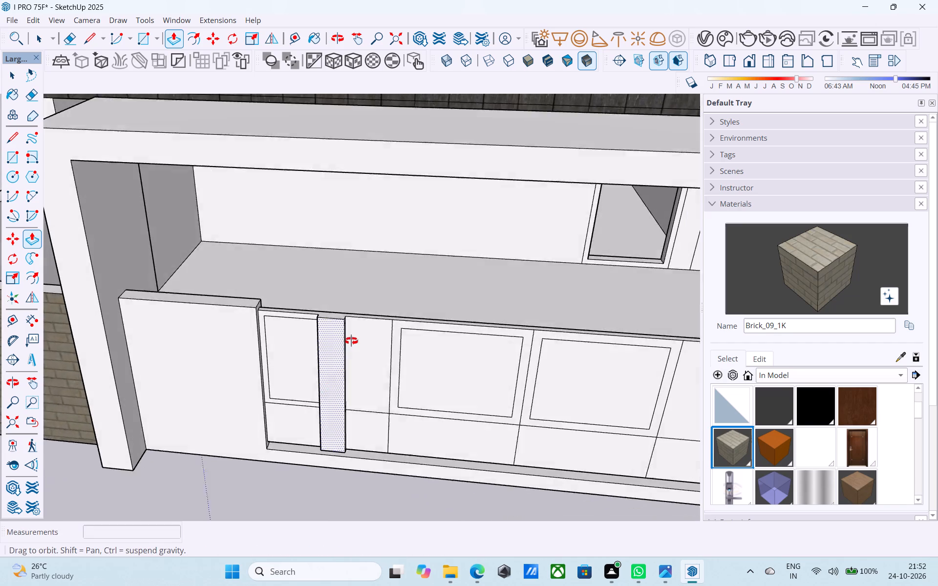
{"action": "middle_click_drag", "start_coordinate": [351, 341], "coordinate": [358, 326]}
{"action": "middle_click_drag", "start_coordinate": [386, 367], "coordinate": [371, 322]}
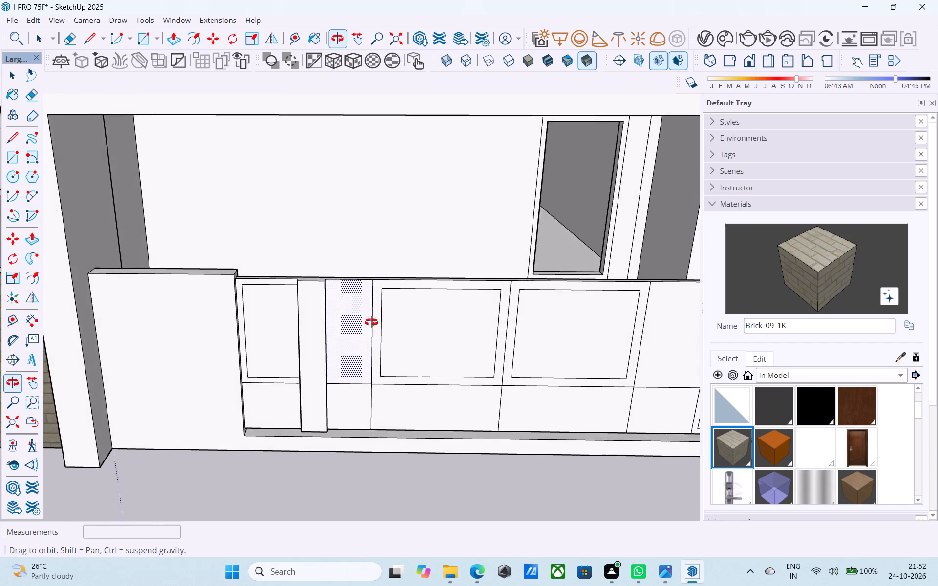
{"action": "middle_click_drag", "start_coordinate": [371, 322], "coordinate": [365, 294]}
{"action": "middle_click_drag", "start_coordinate": [416, 355], "coordinate": [384, 346], "text": "shift"}
{"action": "middle_click_drag", "start_coordinate": [384, 346], "coordinate": [384, 358], "text": "shift"}
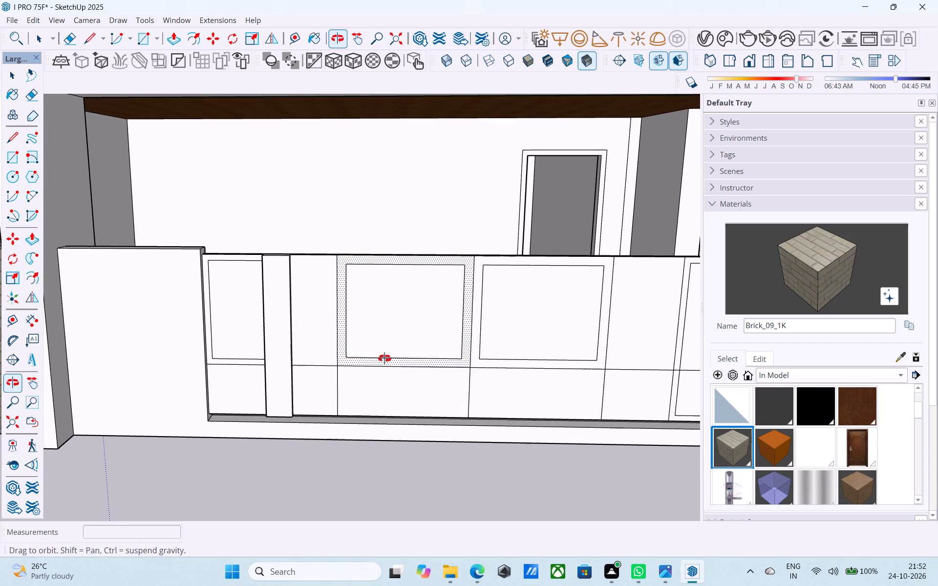
{"action": "middle_click_drag", "start_coordinate": [384, 358], "coordinate": [384, 353], "text": "shift"}
{"action": "scroll", "coordinate": [384, 353], "scroll_direction": "down", "scroll_amount": 1}
{"action": "middle_click_drag", "start_coordinate": [384, 353], "coordinate": [380, 348]}
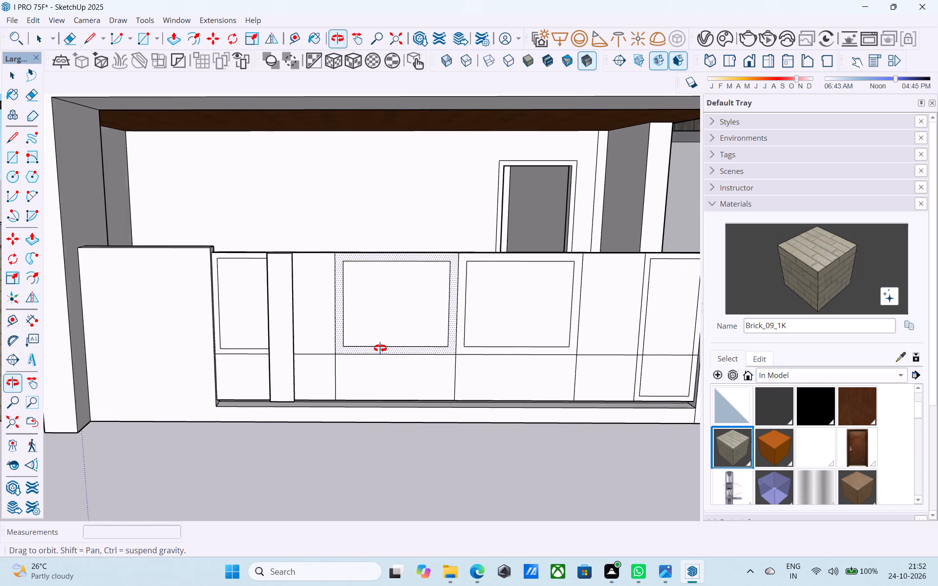
{"action": "middle_click_drag", "start_coordinate": [380, 348], "coordinate": [381, 348]}
{"action": "scroll", "coordinate": [378, 349], "scroll_direction": "down", "scroll_amount": 3}
{"action": "middle_click_drag", "start_coordinate": [367, 349], "coordinate": [296, 339], "text": "shift"}
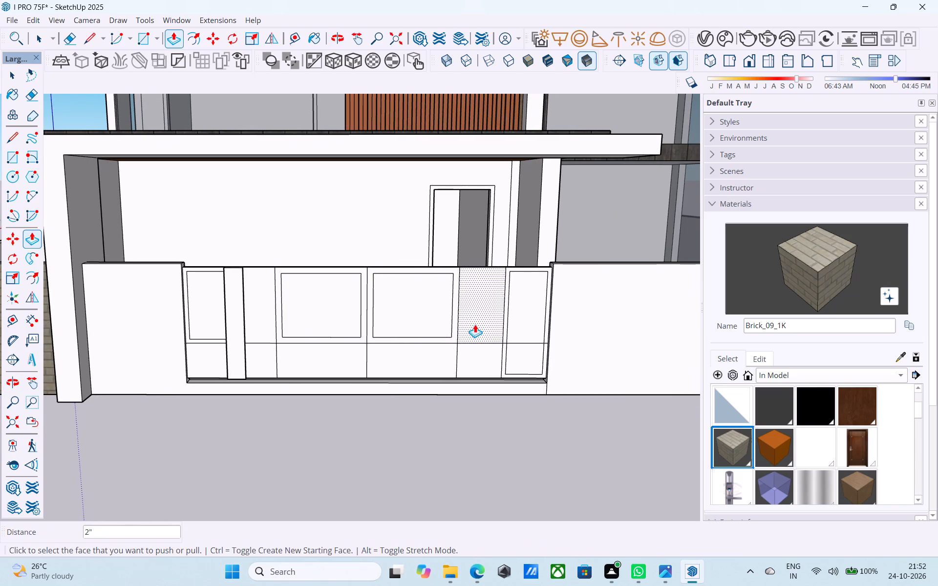
Copy the inner vertical edge of the end frame beside the long boundary wall 9" into the adjacent half-bay.
{"action": "middle_click_drag", "start_coordinate": [475, 324], "coordinate": [436, 340]}
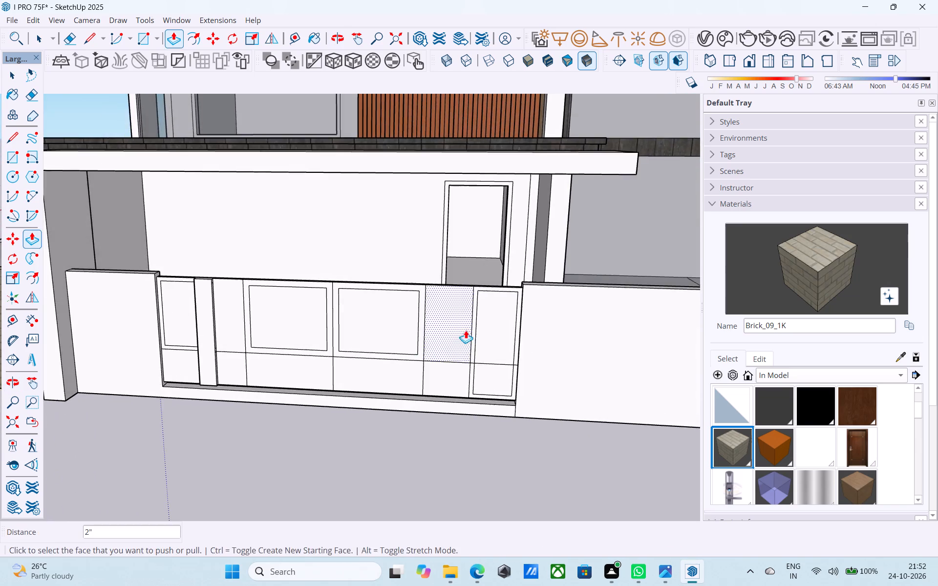
{"action": "scroll", "coordinate": [468, 329], "scroll_direction": "up", "scroll_amount": 4}
{"action": "key", "text": "space"}
{"action": "scroll", "coordinate": [485, 312], "scroll_direction": "up", "scroll_amount": 2}
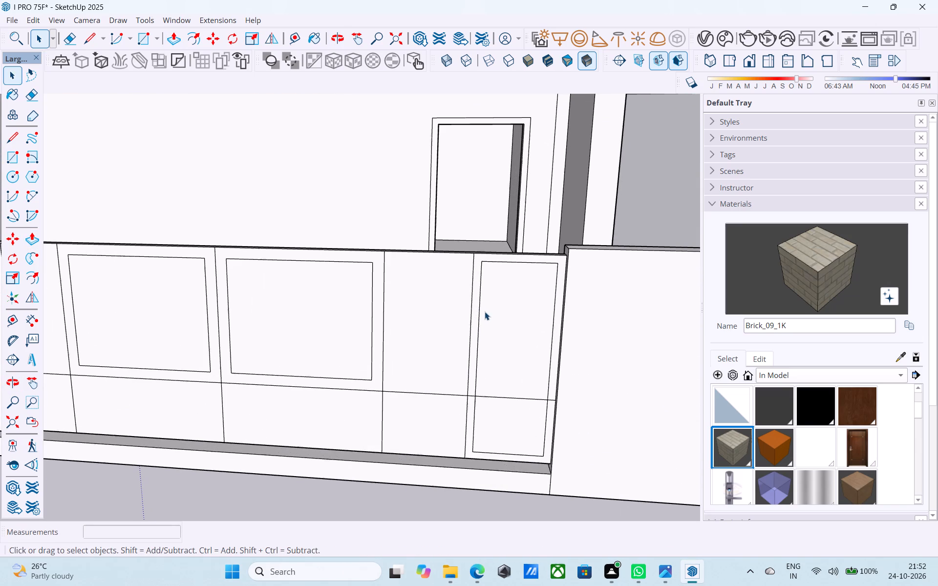
{"action": "left_click", "coordinate": [479, 311]}
{"action": "middle_click_drag", "start_coordinate": [480, 360], "coordinate": [493, 248], "text": "shift"}
{"action": "scroll", "coordinate": [493, 297], "scroll_direction": "up", "scroll_amount": 3, "text": "shift"}
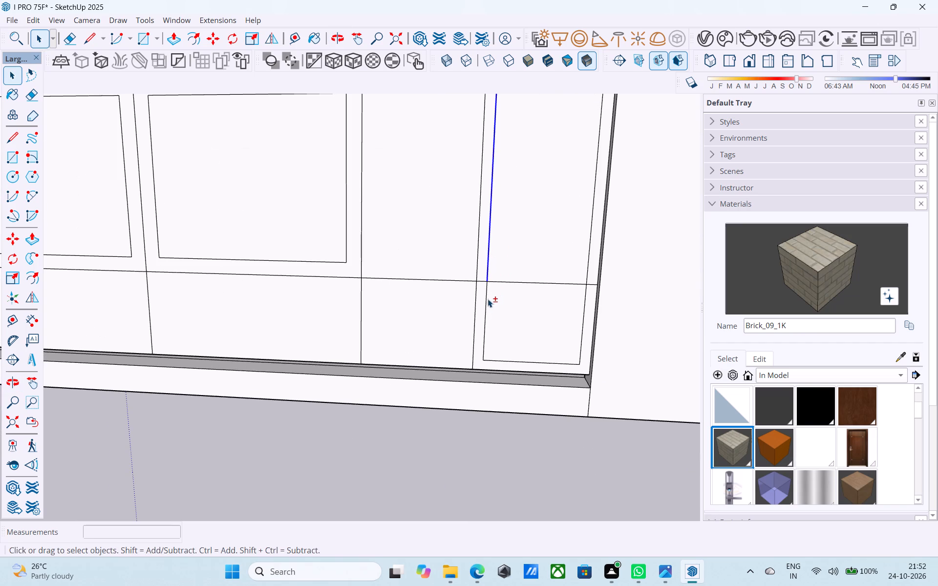
{"action": "left_click", "coordinate": [486, 298], "text": "shift"}
{"action": "scroll", "coordinate": [486, 298], "scroll_direction": "down", "scroll_amount": 5, "text": "shift"}
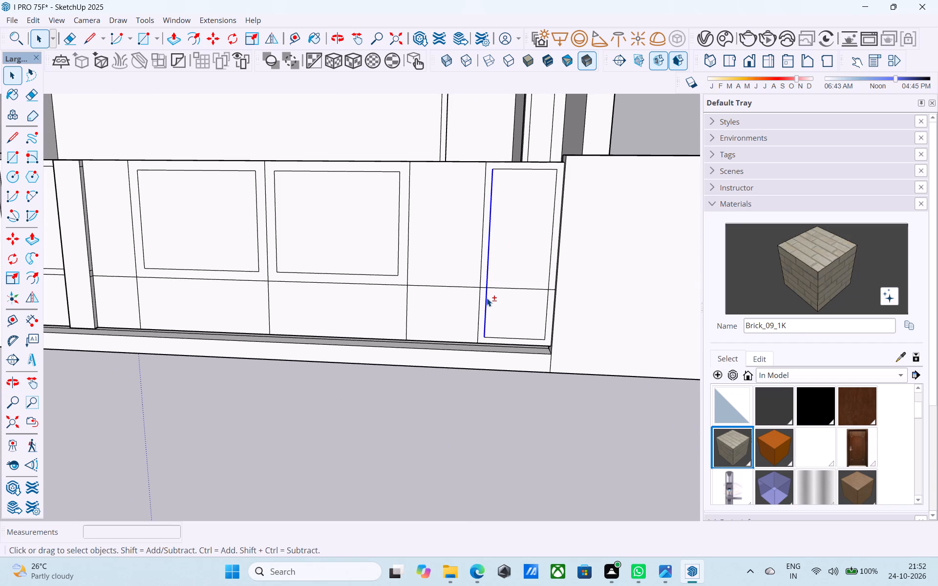
{"action": "key", "text": "m"}
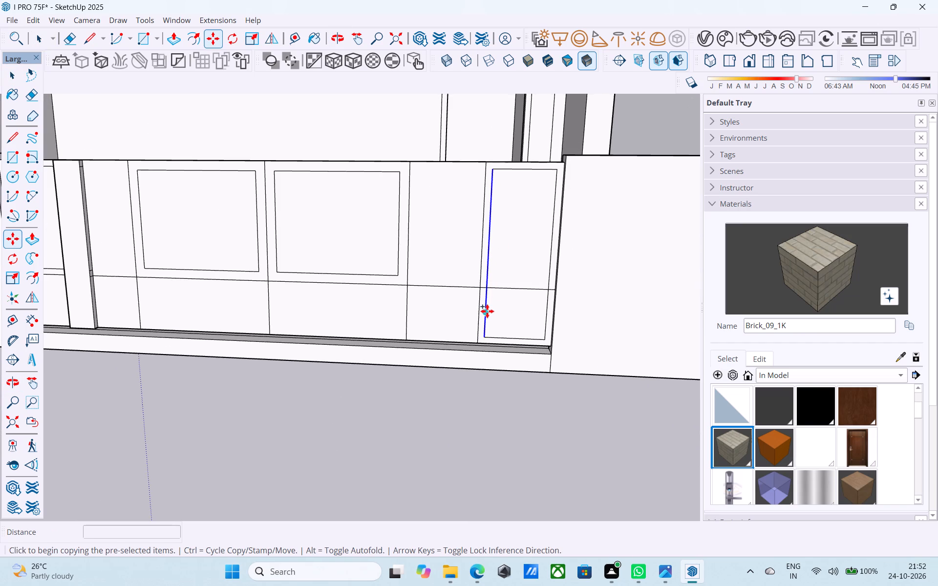
{"action": "left_click", "coordinate": [487, 339]}
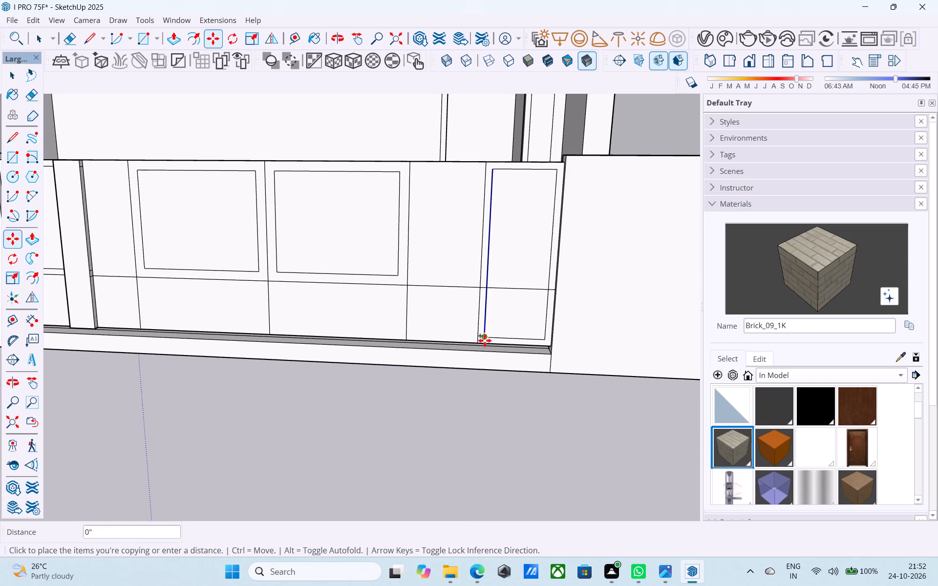
{"action": "scroll", "coordinate": [468, 337], "scroll_direction": "up", "scroll_amount": 6}
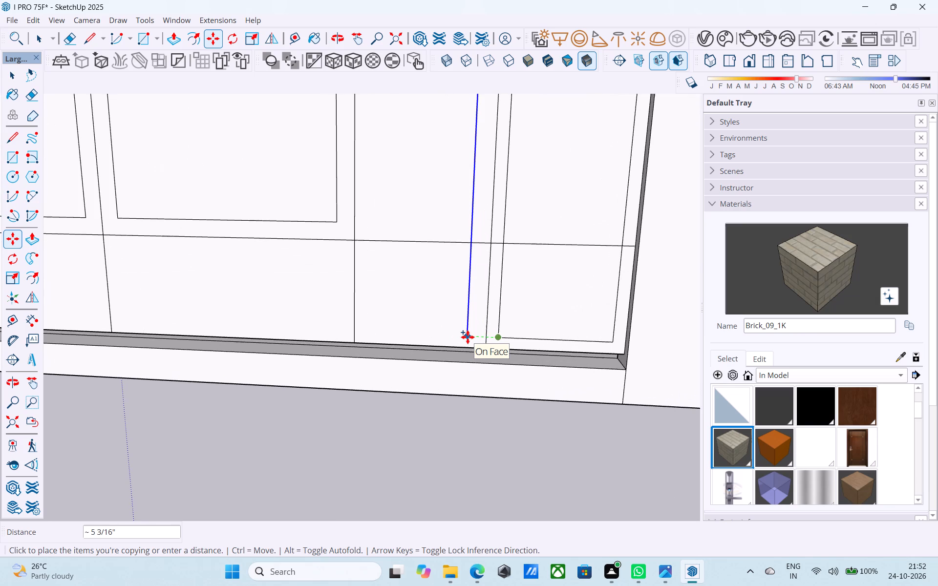
{"action": "type", "text": "9\""}
{"action": "key", "text": "Return"}
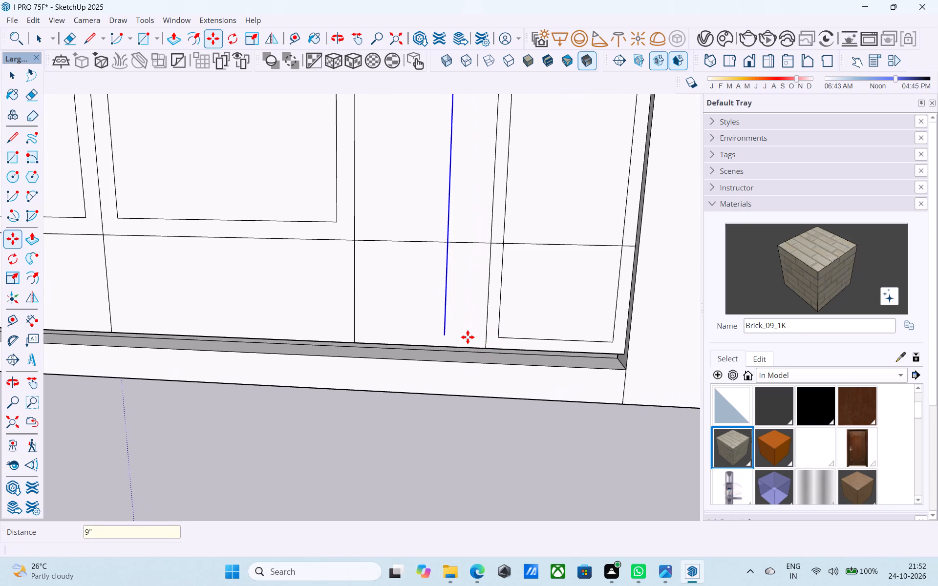
Extend the copied line and the frame's inner vertical edge down to the gate panel's bottom edge with 2" lines.
{"action": "key", "text": "l"}
{"action": "left_click", "coordinate": [448, 335]}
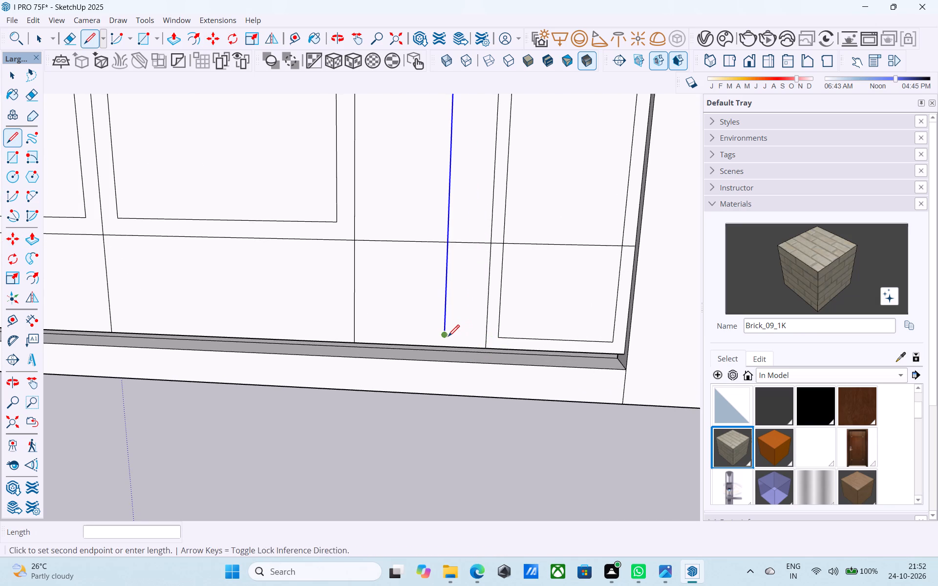
{"action": "scroll", "coordinate": [445, 344], "scroll_direction": "up", "scroll_amount": 3}
{"action": "left_click", "coordinate": [445, 345]}
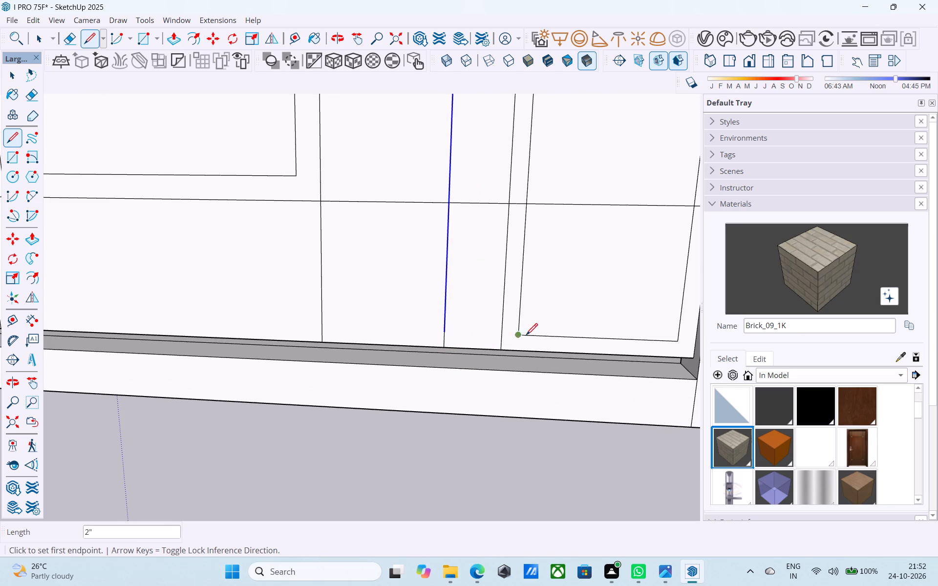
{"action": "left_click", "coordinate": [518, 337]}
{"action": "left_click", "coordinate": [517, 351]}
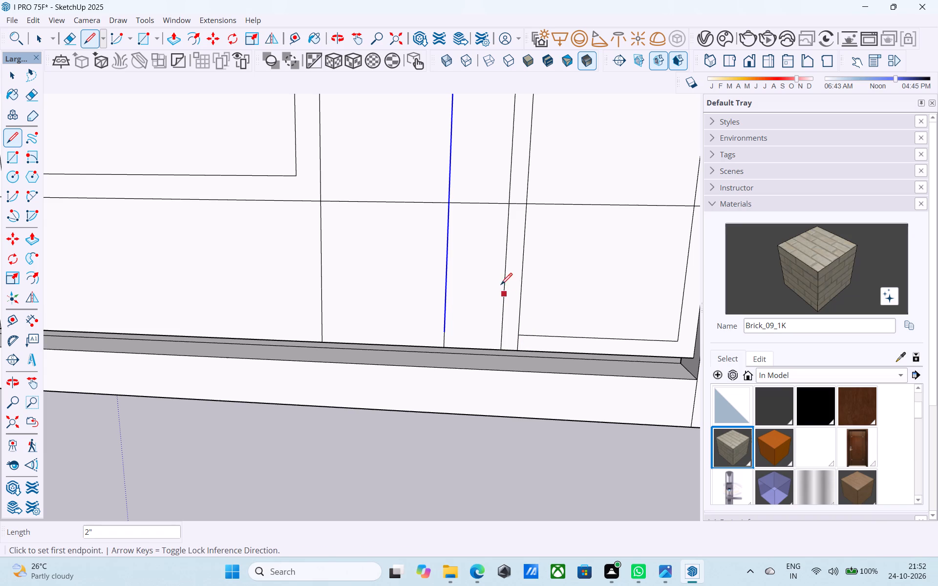
Erase the bay divider and horizontal line segments between the two vertical lines near the long boundary wall.
{"action": "key", "text": "e"}
{"action": "left_click", "coordinate": [509, 291]}
{"action": "left_click_drag", "start_coordinate": [515, 210], "coordinate": [507, 203]}
{"action": "scroll", "coordinate": [508, 205], "scroll_direction": "down", "scroll_amount": 6}
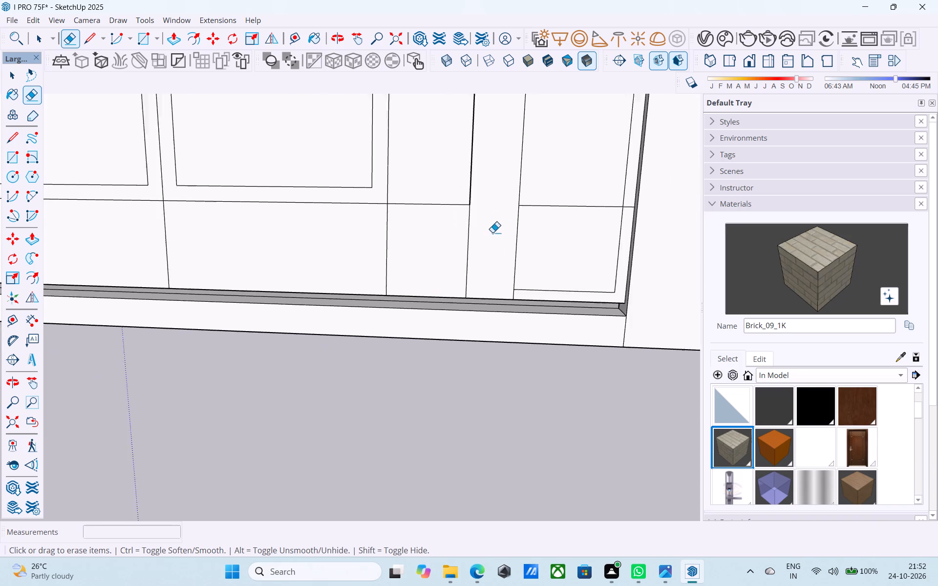
Extend the same two vertical lines near the long boundary wall up to the gate panel's top edge.
{"action": "scroll", "coordinate": [492, 232], "scroll_direction": "down", "scroll_amount": 11}
{"action": "scroll", "coordinate": [487, 164], "scroll_direction": "up", "scroll_amount": 4}
{"action": "key", "text": "l"}
{"action": "scroll", "coordinate": [473, 220], "scroll_direction": "up", "scroll_amount": 3}
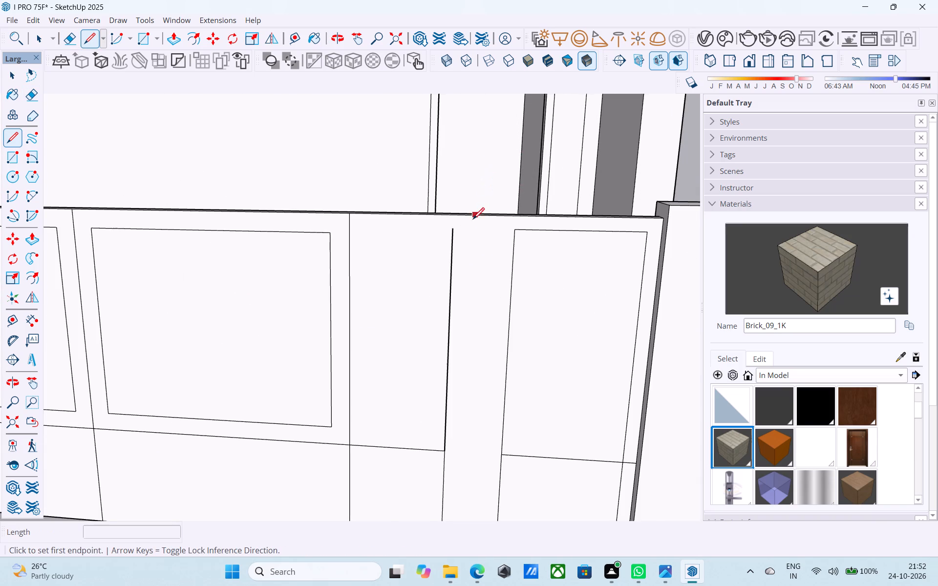
{"action": "left_click", "coordinate": [446, 231]}
{"action": "middle_click_drag", "start_coordinate": [448, 213], "coordinate": [428, 298]}
{"action": "scroll", "coordinate": [428, 297], "scroll_direction": "up", "scroll_amount": 1}
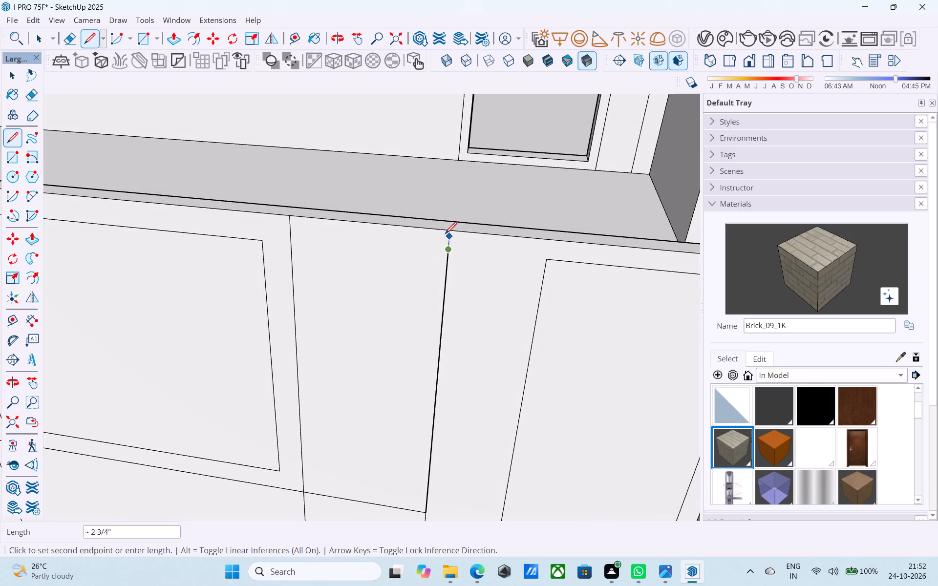
{"action": "left_click", "coordinate": [446, 232]}
{"action": "left_click", "coordinate": [549, 259]}
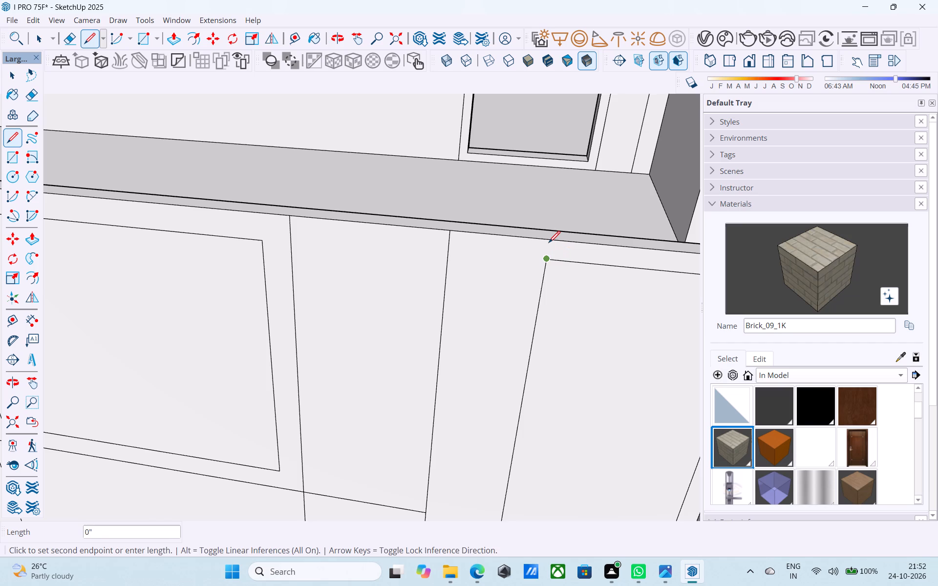
{"action": "left_click", "coordinate": [548, 240]}
Pull the full-height vertical strip near the long boundary wall outward by 2".
{"action": "key", "text": "space"}
{"action": "left_click", "coordinate": [521, 272]}
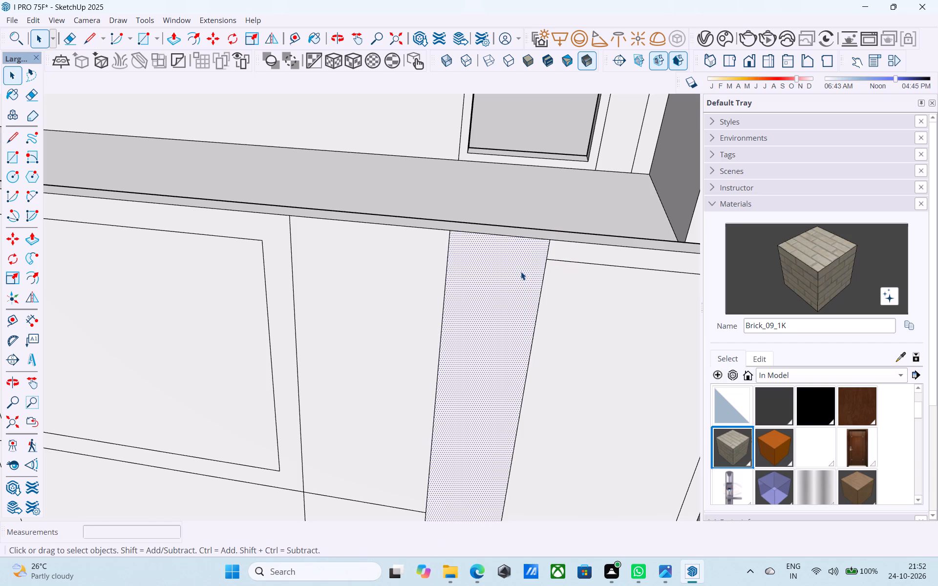
{"action": "key", "text": "p"}
{"action": "left_click", "coordinate": [521, 272]}
{"action": "type", "text": "2\""}
{"action": "key", "text": "Return"}
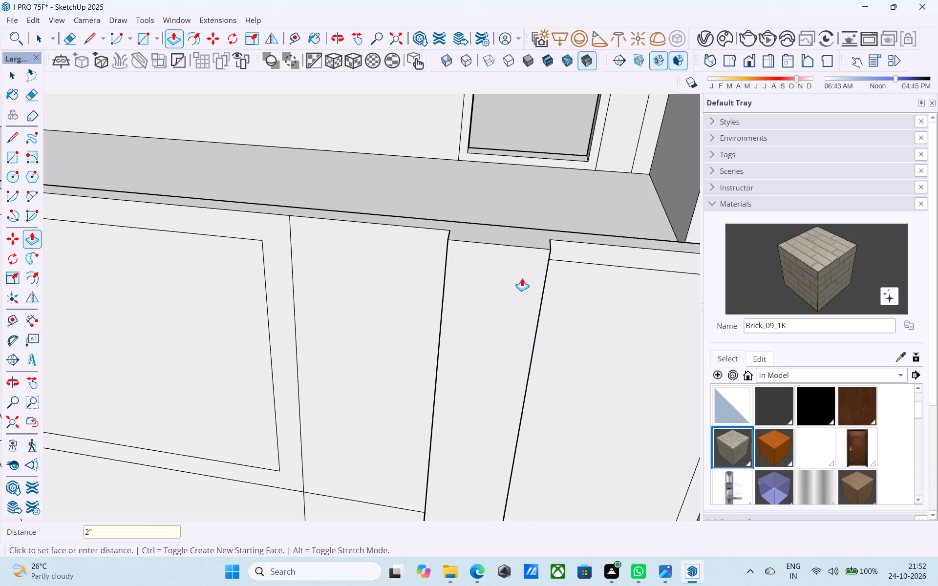
{"action": "key", "text": "space"}
Examine the gate panel with both raised vertical strips and the central framed bays from several angles.
{"action": "scroll", "coordinate": [523, 276], "scroll_direction": "down", "scroll_amount": 16}
{"action": "middle_click_drag", "start_coordinate": [523, 280], "coordinate": [535, 327]}
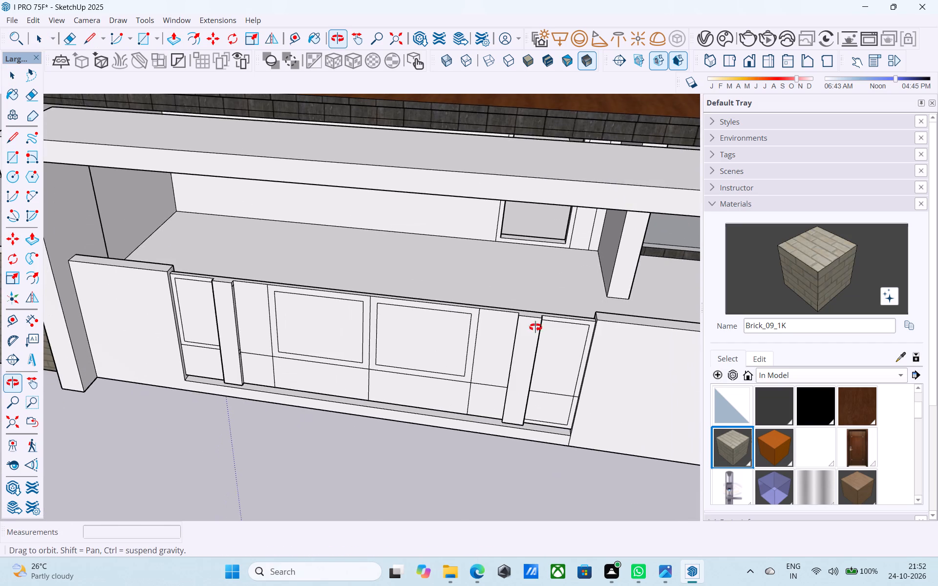
{"action": "middle_click_drag", "start_coordinate": [535, 327], "coordinate": [550, 198]}
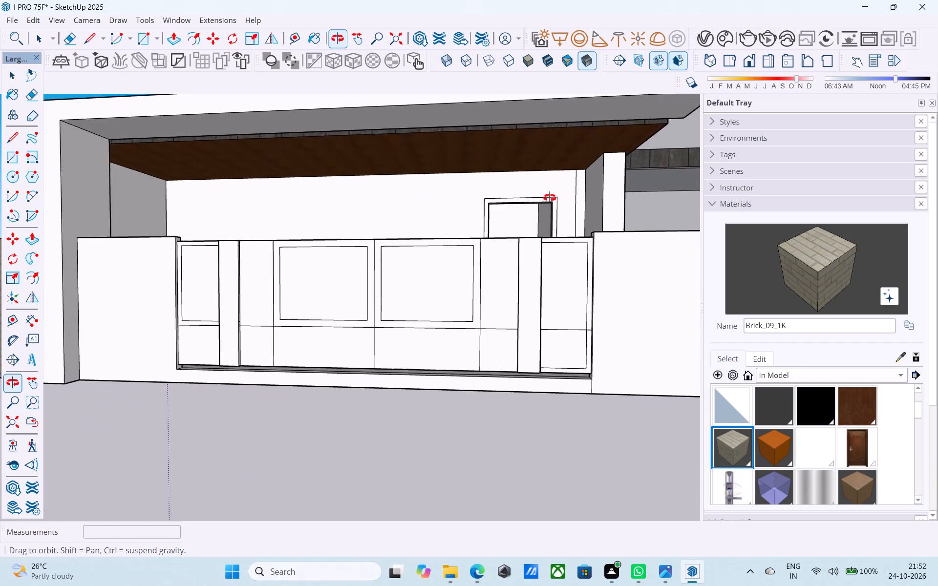
{"action": "middle_click_drag", "start_coordinate": [550, 198], "coordinate": [581, 262]}
{"action": "scroll", "coordinate": [456, 319], "scroll_direction": "up", "scroll_amount": 5}
{"action": "scroll", "coordinate": [416, 324], "scroll_direction": "down", "scroll_amount": 3}
{"action": "middle_click_drag", "start_coordinate": [408, 328], "coordinate": [463, 306], "text": "shift"}
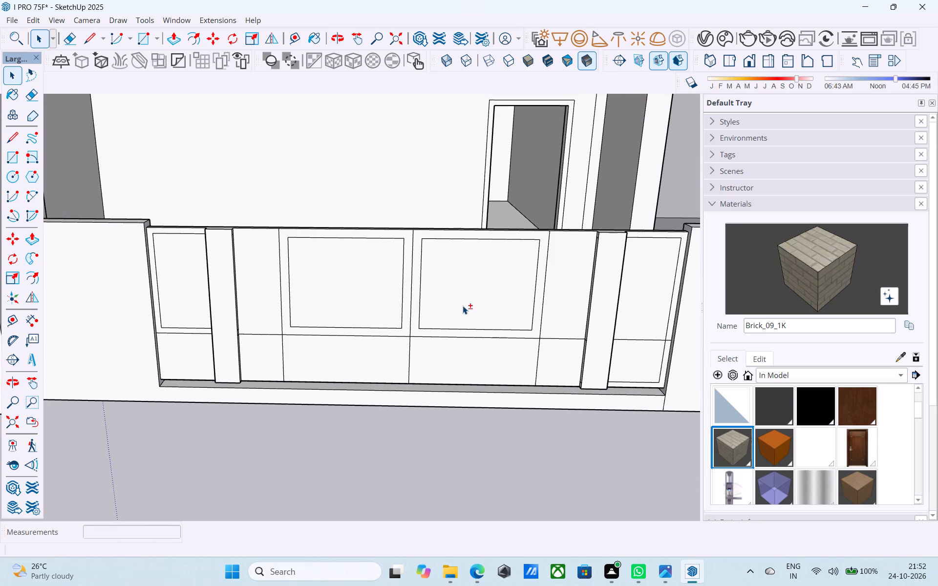
{"action": "scroll", "coordinate": [390, 322], "scroll_direction": "up", "scroll_amount": 5}
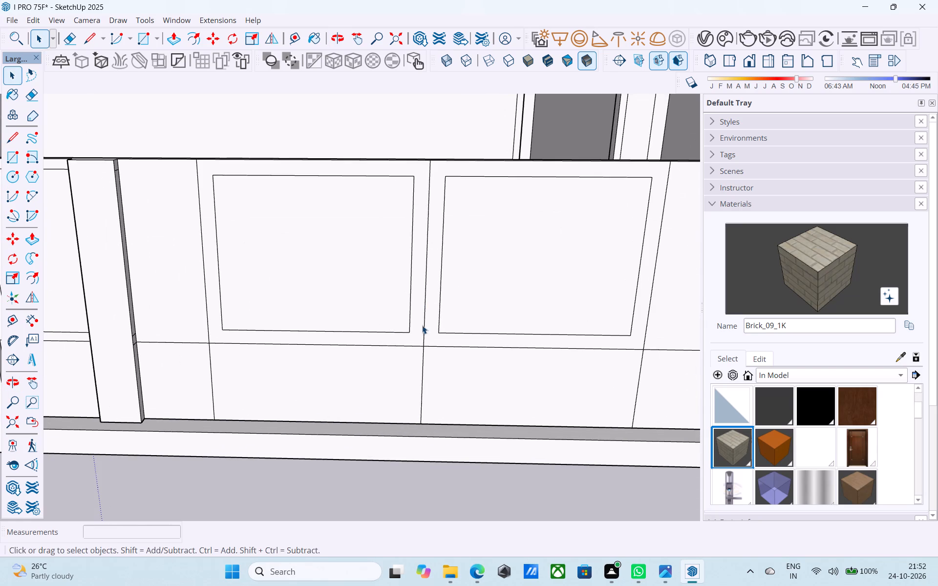
{"action": "middle_click_drag", "start_coordinate": [420, 325], "coordinate": [396, 308], "text": "shift"}
{"action": "scroll", "coordinate": [400, 302], "scroll_direction": "down", "scroll_amount": 5}
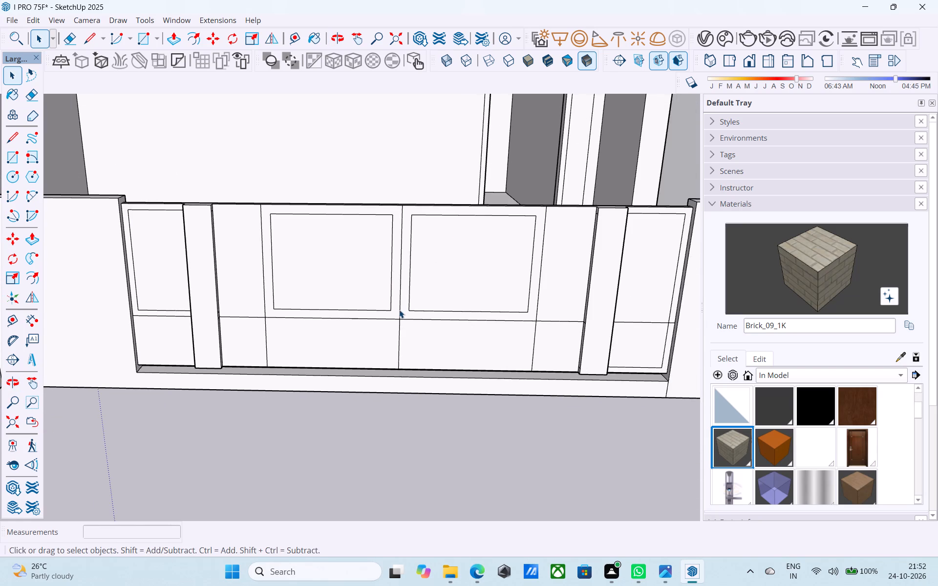
Draw two vertical lines about 1' 9" long from the central frames' inner bottom corners down to the gate panel's bottom edge.
{"action": "key", "text": "l"}
{"action": "scroll", "coordinate": [399, 310], "scroll_direction": "up", "scroll_amount": 3}
{"action": "left_click", "coordinate": [389, 310]}
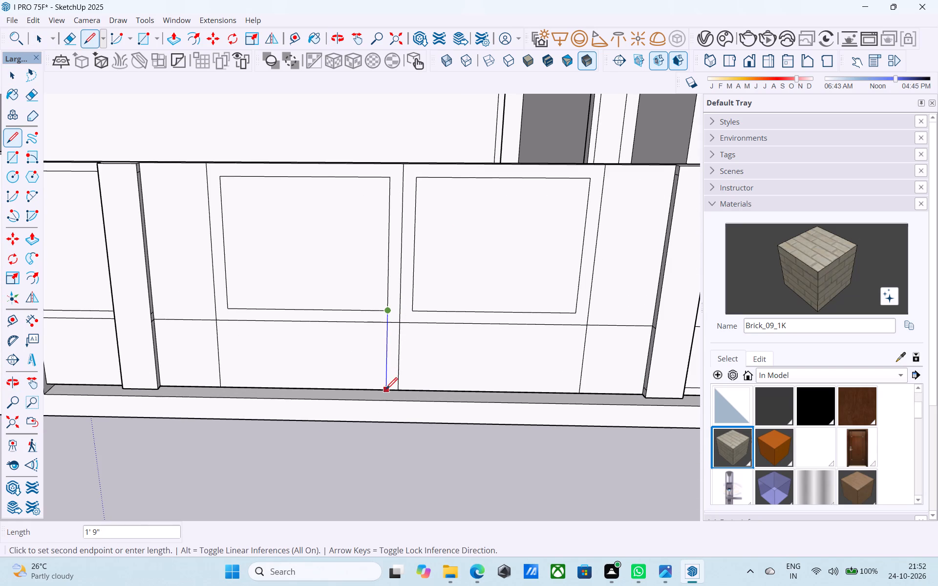
{"action": "left_click", "coordinate": [386, 390]}
{"action": "left_click", "coordinate": [415, 308]}
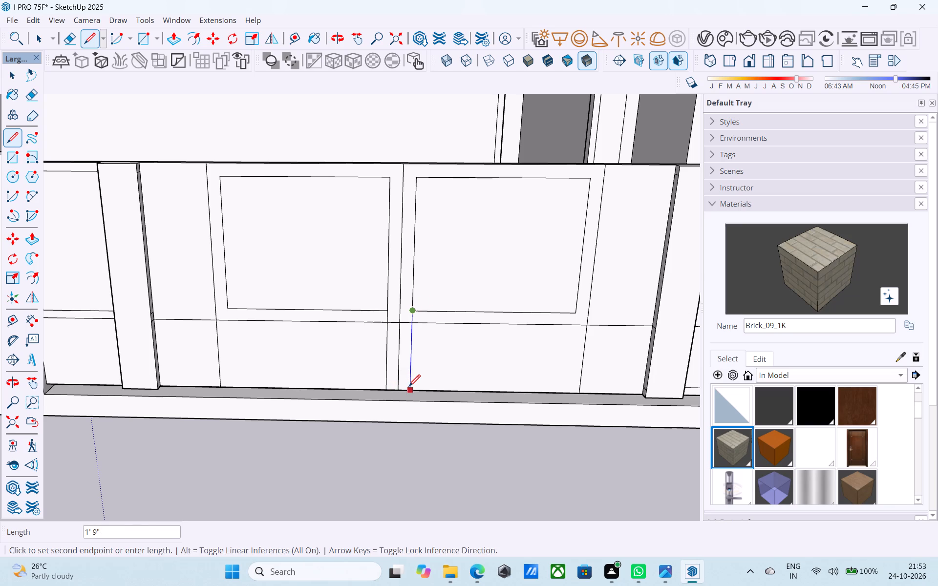
{"action": "left_click", "coordinate": [409, 387]}
Draw a horizontal line from the central frame's outer top corner to the raised strip and on to the gate's brown-panelled wall end.
{"action": "scroll", "coordinate": [385, 180], "scroll_direction": "up", "scroll_amount": 3}
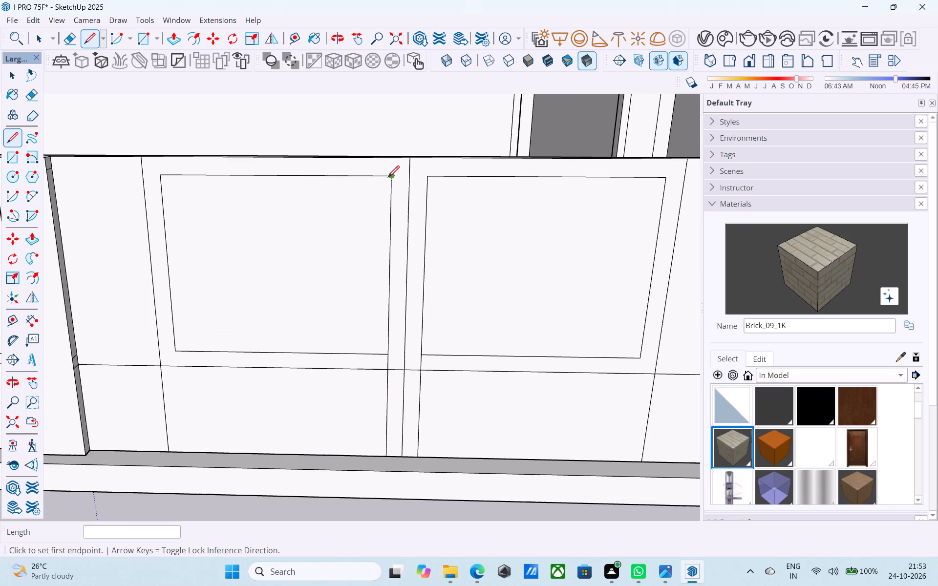
{"action": "scroll", "coordinate": [388, 178], "scroll_direction": "down", "scroll_amount": 4}
{"action": "middle_click_drag", "start_coordinate": [388, 178], "coordinate": [472, 213]}
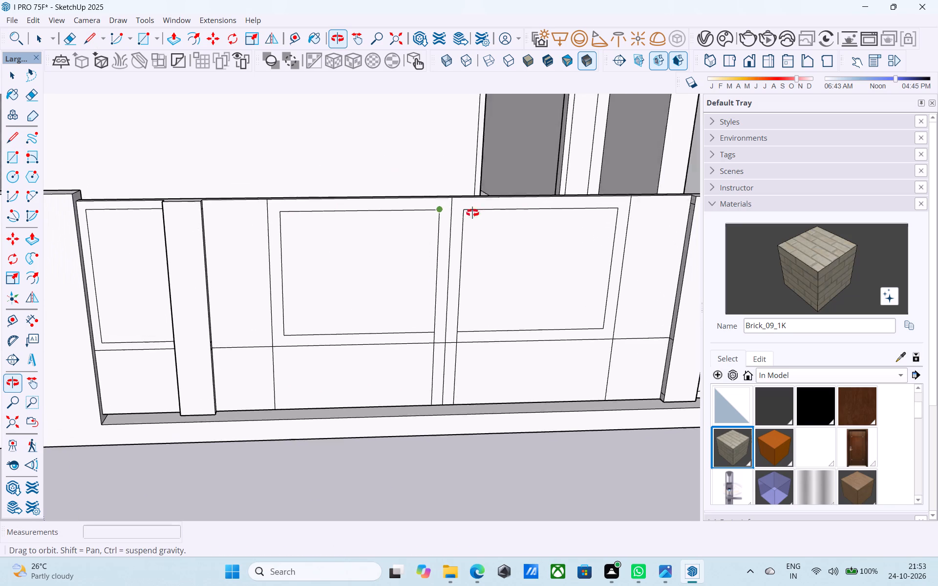
{"action": "middle_click_drag", "start_coordinate": [472, 213], "coordinate": [585, 201]}
{"action": "scroll", "coordinate": [576, 202], "scroll_direction": "up", "scroll_amount": 3}
{"action": "left_click", "coordinate": [550, 195]}
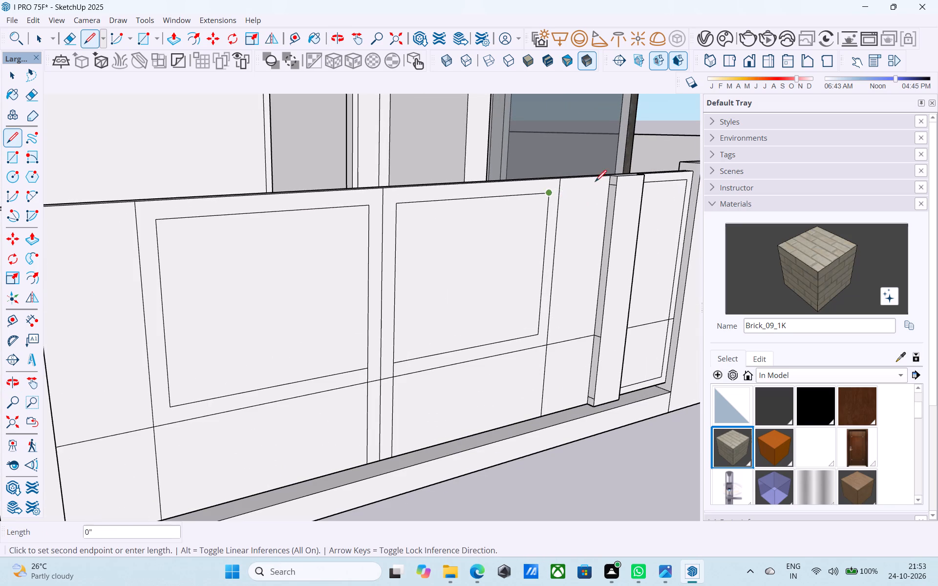
{"action": "scroll", "coordinate": [611, 188], "scroll_direction": "up", "scroll_amount": 4}
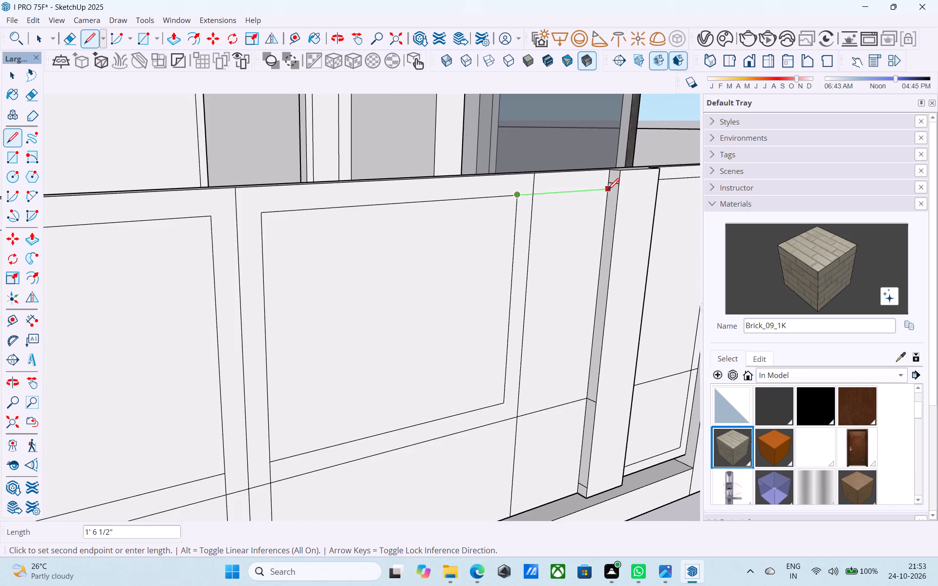
{"action": "scroll", "coordinate": [608, 191], "scroll_direction": "up", "scroll_amount": 1}
{"action": "left_click", "coordinate": [608, 191]}
{"action": "scroll", "coordinate": [607, 191], "scroll_direction": "down", "scroll_amount": 11}
{"action": "middle_click_drag", "start_coordinate": [605, 190], "coordinate": [546, 203], "text": "shift"}
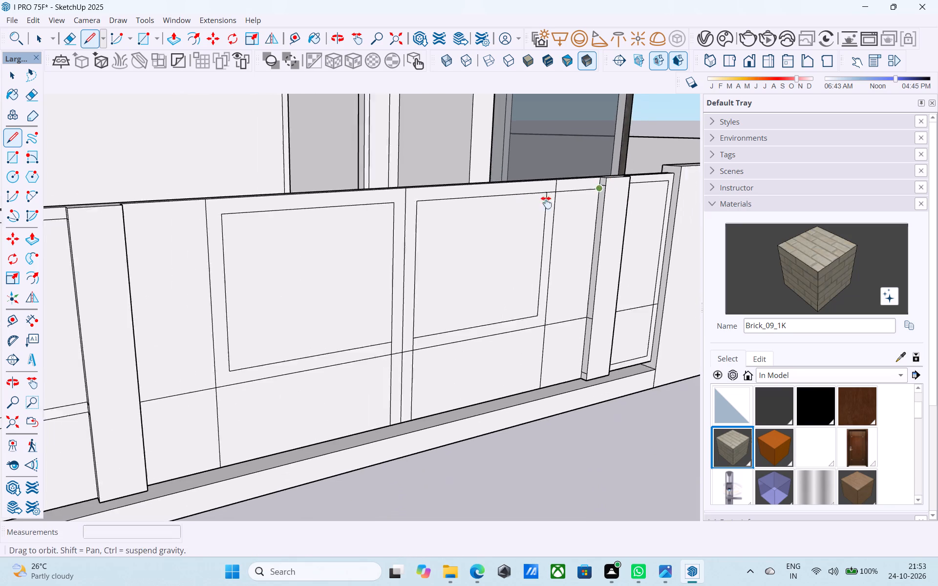
{"action": "middle_click_drag", "start_coordinate": [546, 203], "coordinate": [542, 205], "text": "shift"}
{"action": "scroll", "coordinate": [544, 206], "scroll_direction": "up", "scroll_amount": 5}
{"action": "left_click", "coordinate": [544, 206]}
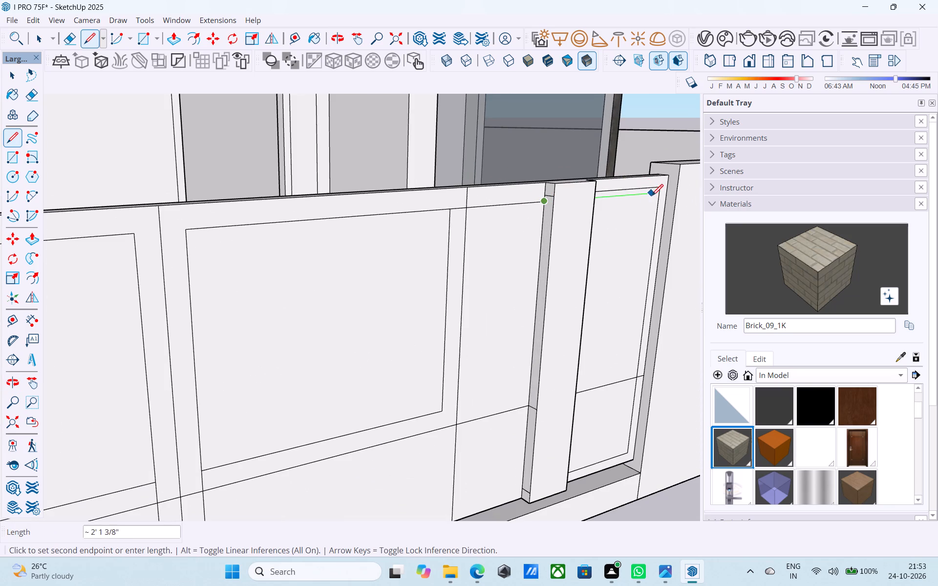
{"action": "left_click", "coordinate": [667, 194]}
Draw a horizontal line about 15' long at frame-top level across the gate panel to its opposite end.
{"action": "left_click", "coordinate": [667, 194]}
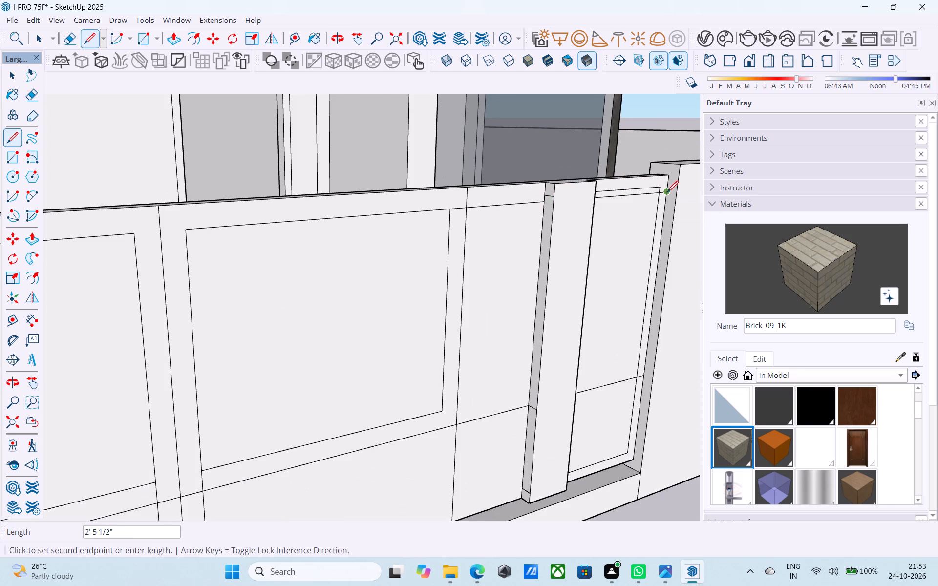
{"action": "scroll", "coordinate": [666, 193], "scroll_direction": "down", "scroll_amount": 11}
{"action": "middle_click_drag", "start_coordinate": [366, 244], "coordinate": [155, 236], "text": "shift"}
{"action": "scroll", "coordinate": [217, 210], "scroll_direction": "up", "scroll_amount": 3}
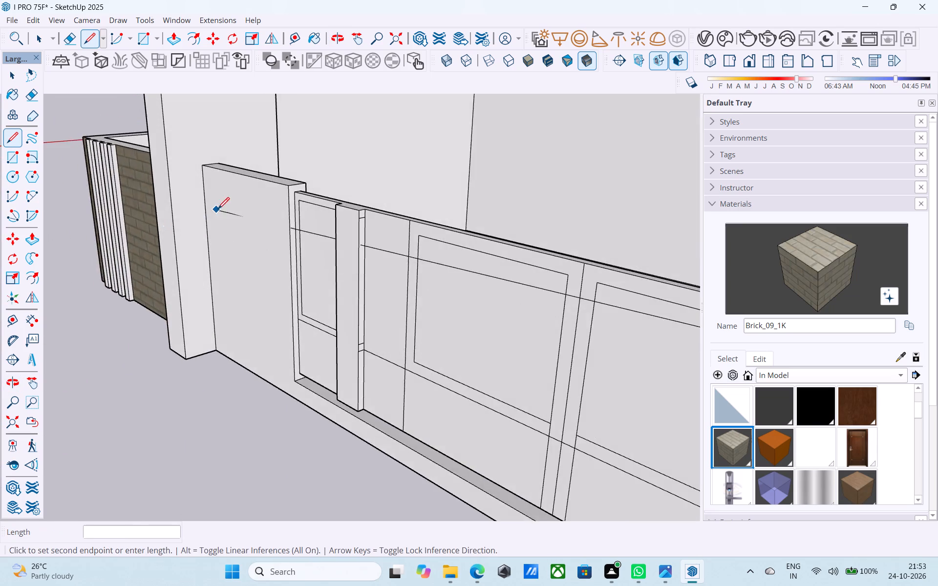
{"action": "scroll", "coordinate": [218, 210], "scroll_direction": "up", "scroll_amount": 2}
{"action": "left_click", "coordinate": [361, 187]}
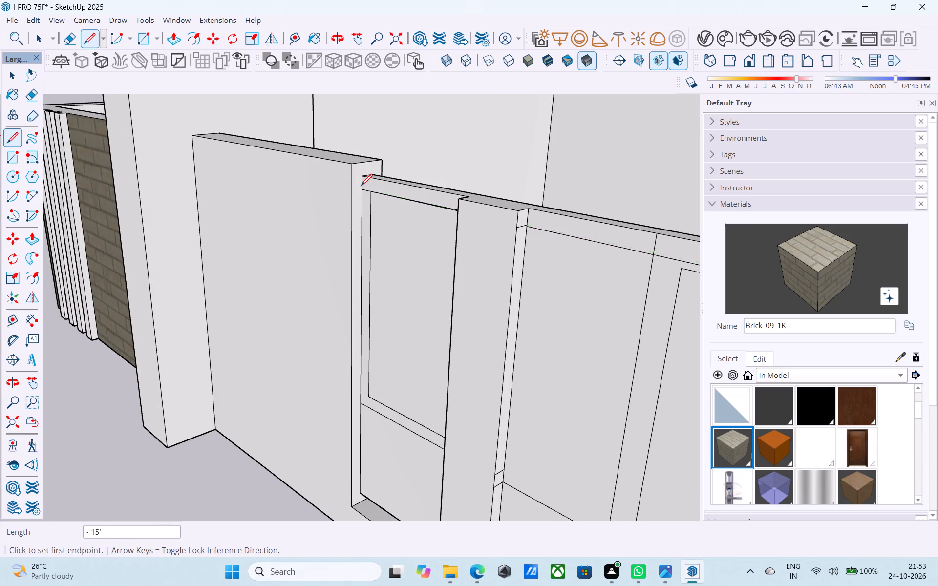
Erase the vertical divider segments above the new horizontal line at the central bays of the gate.
{"action": "scroll", "coordinate": [361, 187], "scroll_direction": "down", "scroll_amount": 6}
{"action": "middle_click_drag", "start_coordinate": [361, 187], "coordinate": [345, 199], "text": "shift"}
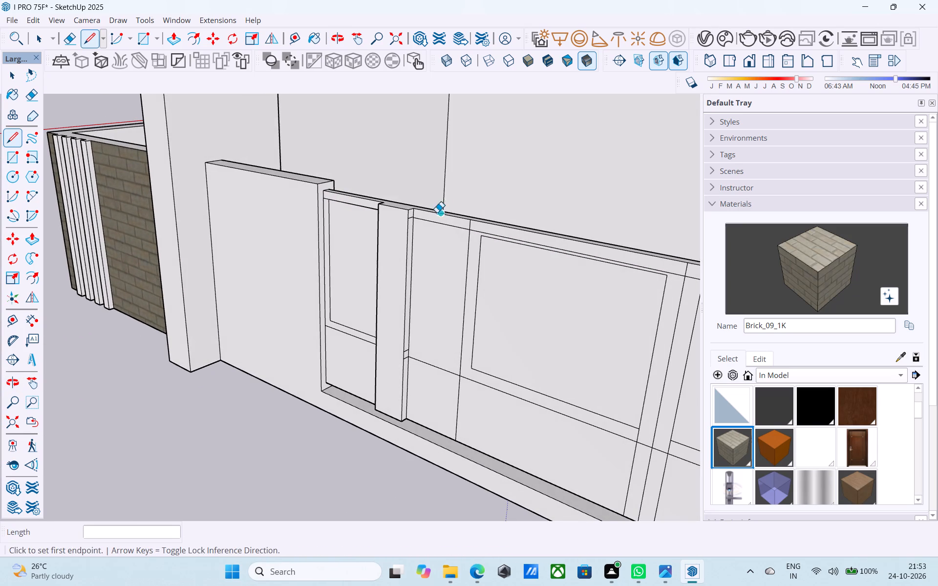
{"action": "key", "text": "e"}
{"action": "scroll", "coordinate": [468, 210], "scroll_direction": "up", "scroll_amount": 5}
{"action": "scroll", "coordinate": [458, 231], "scroll_direction": "down", "scroll_amount": 6}
{"action": "middle_click_drag", "start_coordinate": [484, 250], "coordinate": [423, 266], "text": "shift"}
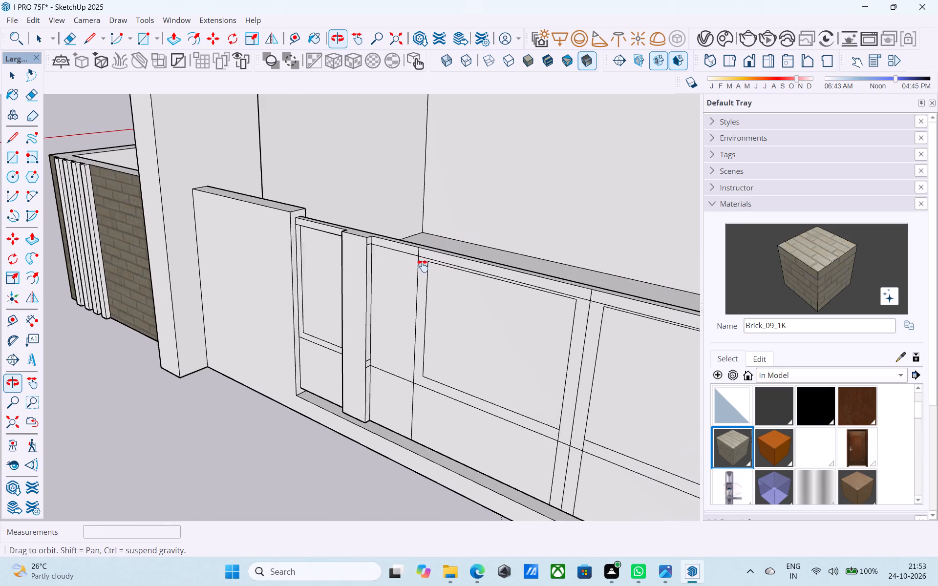
{"action": "middle_click_drag", "start_coordinate": [423, 266], "coordinate": [402, 264], "text": "shift"}
{"action": "scroll", "coordinate": [375, 262], "scroll_direction": "up", "scroll_amount": 5}
{"action": "double_click", "coordinate": [366, 253]}
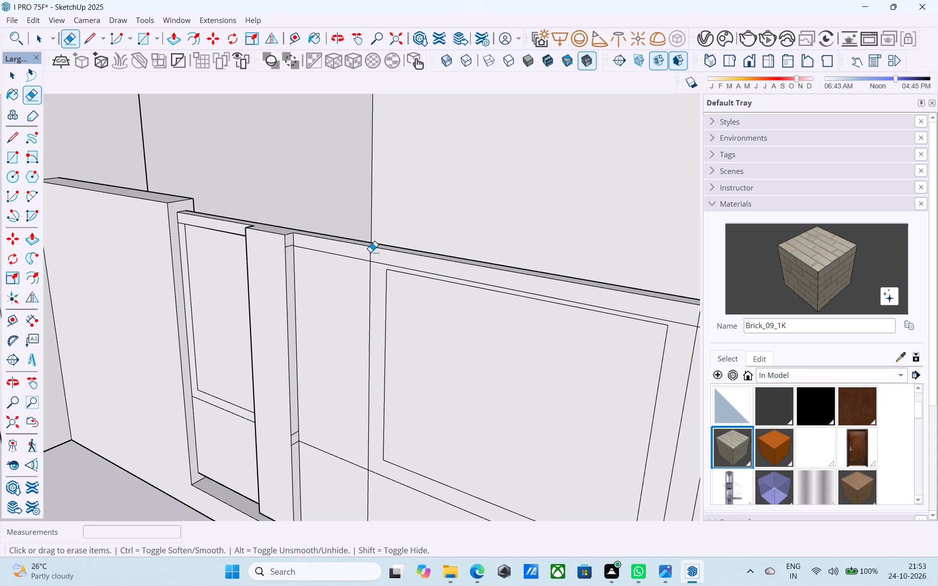
{"action": "left_click_drag", "start_coordinate": [373, 253], "coordinate": [365, 248]}
{"action": "scroll", "coordinate": [363, 253], "scroll_direction": "down", "scroll_amount": 6}
{"action": "middle_click_drag", "start_coordinate": [372, 281], "coordinate": [280, 261], "text": "shift"}
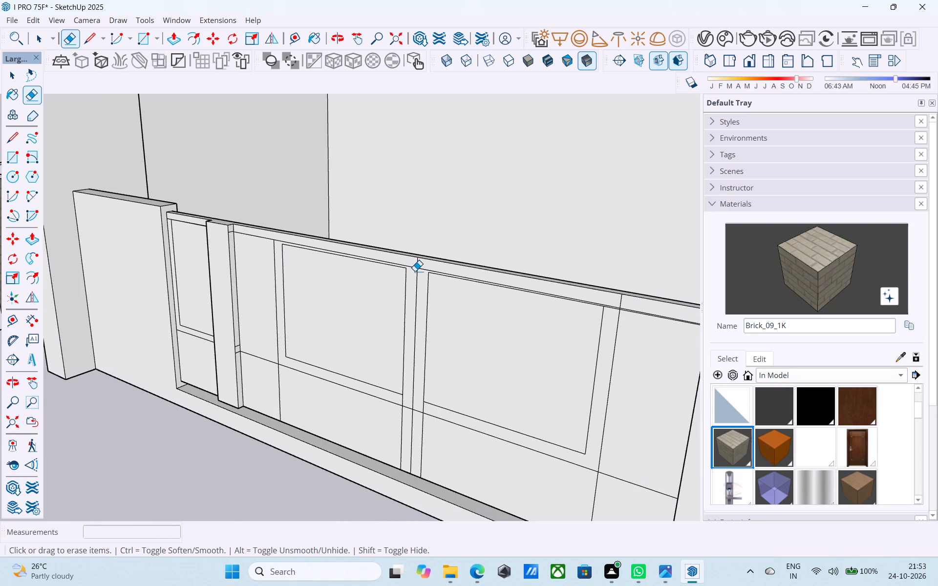
{"action": "scroll", "coordinate": [417, 267], "scroll_direction": "up", "scroll_amount": 5}
{"action": "left_click_drag", "start_coordinate": [418, 265], "coordinate": [411, 259]}
{"action": "scroll", "coordinate": [342, 276], "scroll_direction": "down", "scroll_amount": 6}
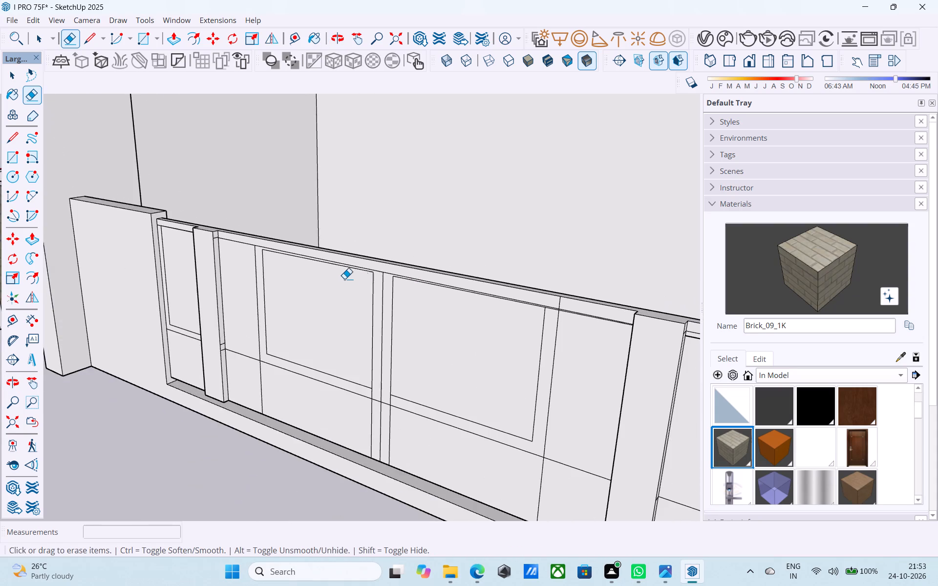
{"action": "middle_click_drag", "start_coordinate": [481, 285], "coordinate": [414, 264]}
{"action": "scroll", "coordinate": [469, 278], "scroll_direction": "up", "scroll_amount": 5}
{"action": "left_click_drag", "start_coordinate": [507, 283], "coordinate": [502, 283]}
{"action": "scroll", "coordinate": [426, 257], "scroll_direction": "down", "scroll_amount": 6}
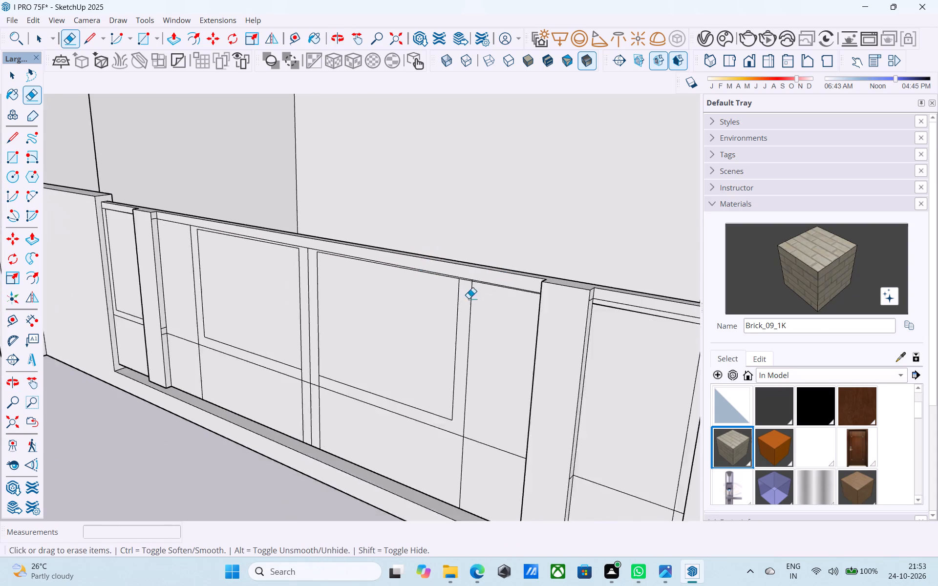
Erase the leftover line segments near the gate's top edge in the end bay beside the brown-panelled wall.
{"action": "middle_click_drag", "start_coordinate": [476, 300], "coordinate": [512, 255], "text": "shift"}
{"action": "scroll", "coordinate": [614, 242], "scroll_direction": "up", "scroll_amount": 2}
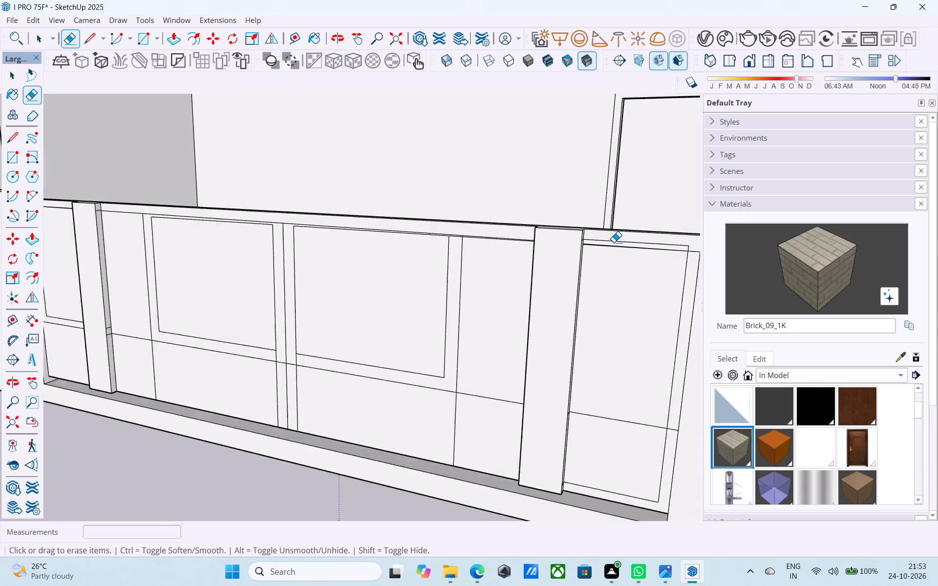
{"action": "scroll", "coordinate": [614, 242], "scroll_direction": "up", "scroll_amount": 6}
{"action": "left_click_drag", "start_coordinate": [612, 242], "coordinate": [605, 237]}
{"action": "middle_click_drag", "start_coordinate": [604, 232], "coordinate": [650, 225], "text": "shift"}
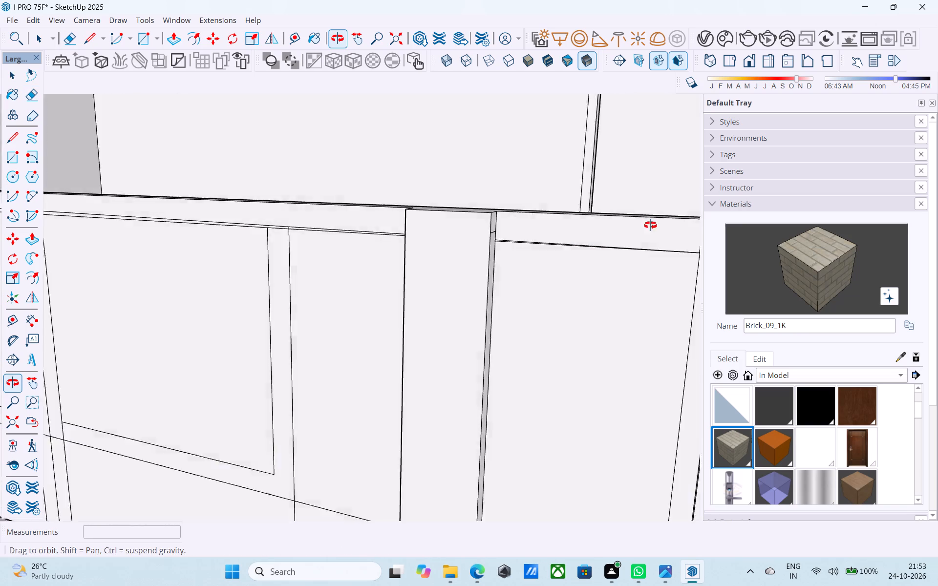
{"action": "middle_click_drag", "start_coordinate": [650, 225], "coordinate": [464, 230], "text": "shift"}
{"action": "left_click", "coordinate": [496, 233]}
Erase the vertical line segments below the lower horizontal line between the two raised strips, leaving one continuous bottom band.
{"action": "scroll", "coordinate": [487, 229], "scroll_direction": "down", "scroll_amount": 5}
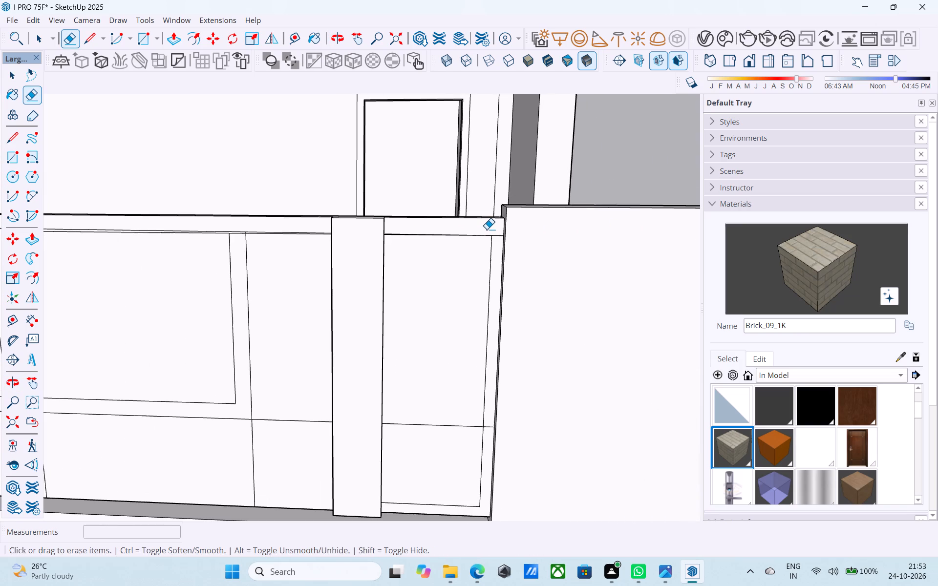
{"action": "scroll", "coordinate": [487, 229], "scroll_direction": "down", "scroll_amount": 8}
{"action": "middle_click_drag", "start_coordinate": [489, 234], "coordinate": [556, 221], "text": "shift"}
{"action": "scroll", "coordinate": [488, 233], "scroll_direction": "down", "scroll_amount": 1}
{"action": "left_click_drag", "start_coordinate": [453, 326], "coordinate": [440, 324]}
{"action": "left_click_drag", "start_coordinate": [386, 327], "coordinate": [299, 327]}
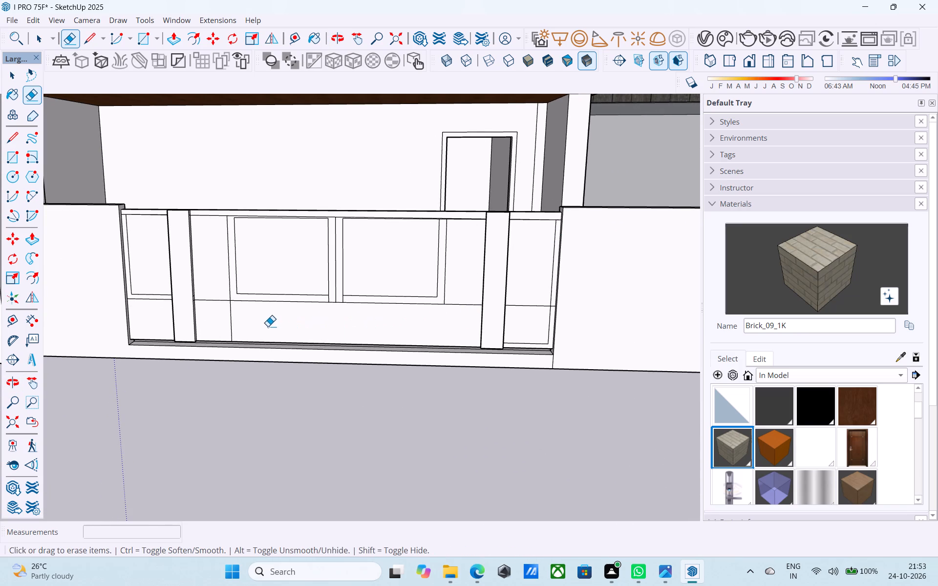
{"action": "left_click_drag", "start_coordinate": [245, 323], "coordinate": [228, 322]}
Examine the gate panel and its base from several angles together with the adjoining boundary walls.
{"action": "middle_click_drag", "start_coordinate": [222, 319], "coordinate": [513, 281], "text": "shift"}
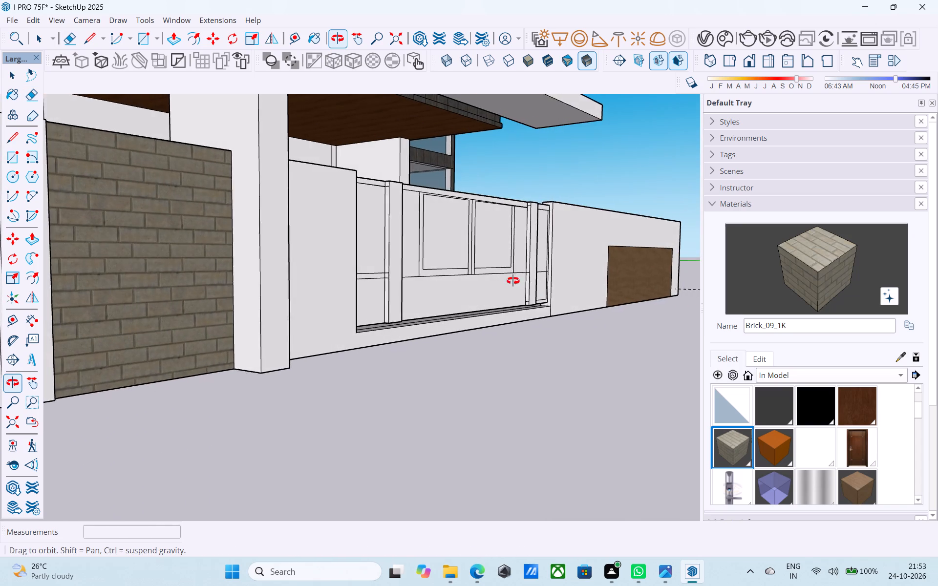
{"action": "middle_click_drag", "start_coordinate": [513, 281], "coordinate": [289, 314], "text": "shift"}
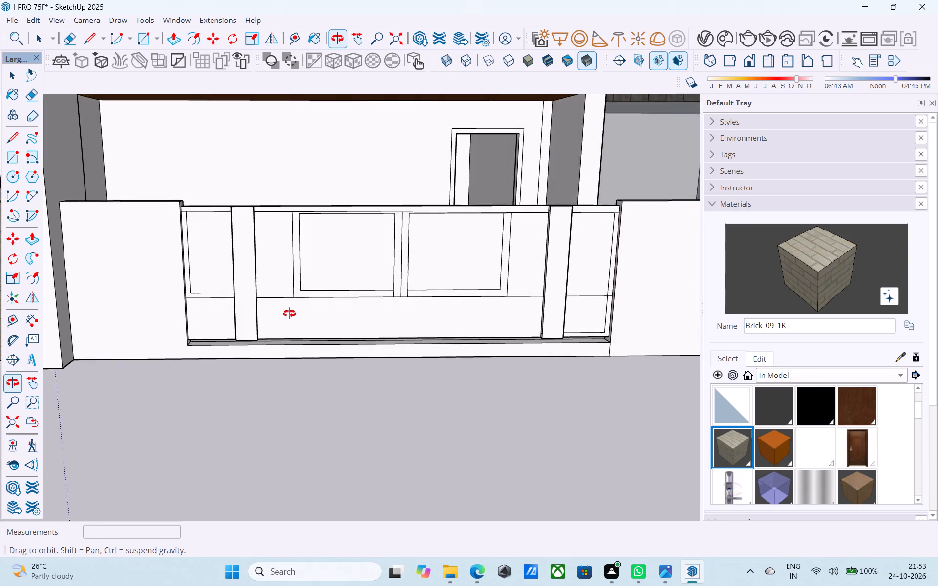
{"action": "middle_click_drag", "start_coordinate": [289, 314], "coordinate": [258, 233], "text": "shift"}
{"action": "scroll", "coordinate": [273, 314], "scroll_direction": "up", "scroll_amount": 5}
{"action": "middle_click_drag", "start_coordinate": [300, 300], "coordinate": [296, 298]}
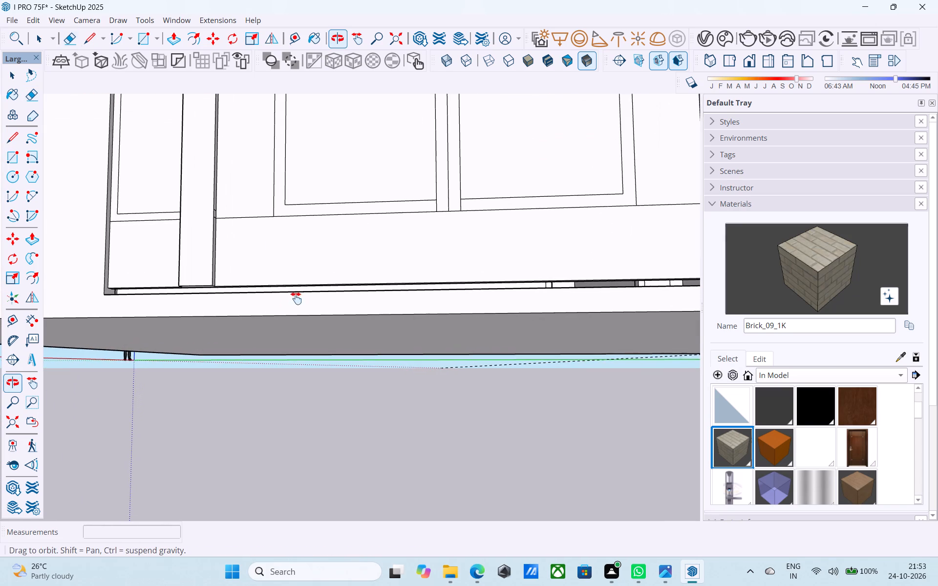
{"action": "middle_click_drag", "start_coordinate": [296, 298], "coordinate": [335, 435]}
{"action": "middle_click_drag", "start_coordinate": [278, 312], "coordinate": [301, 333]}
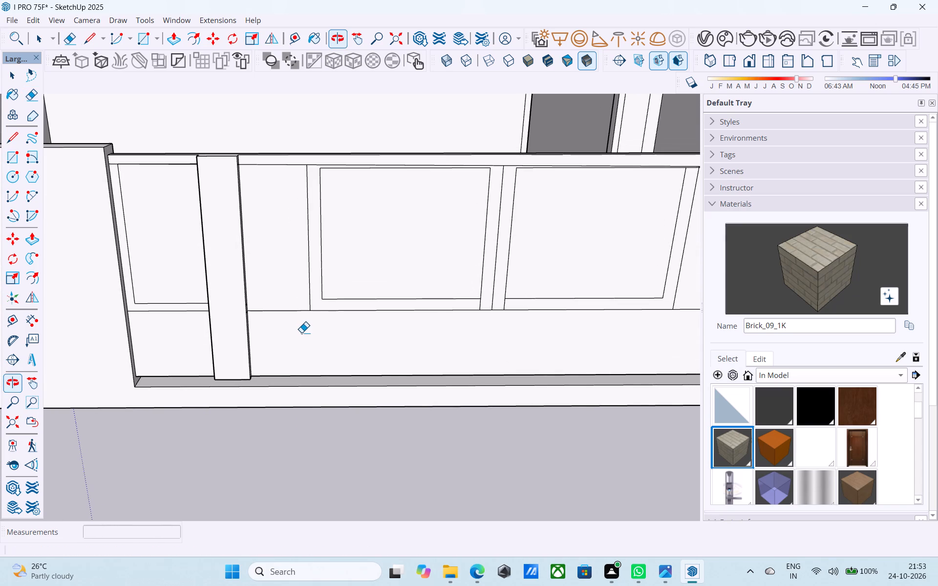
{"action": "scroll", "coordinate": [280, 317], "scroll_direction": "down", "scroll_amount": 10}
{"action": "middle_click_drag", "start_coordinate": [278, 317], "coordinate": [280, 263]}
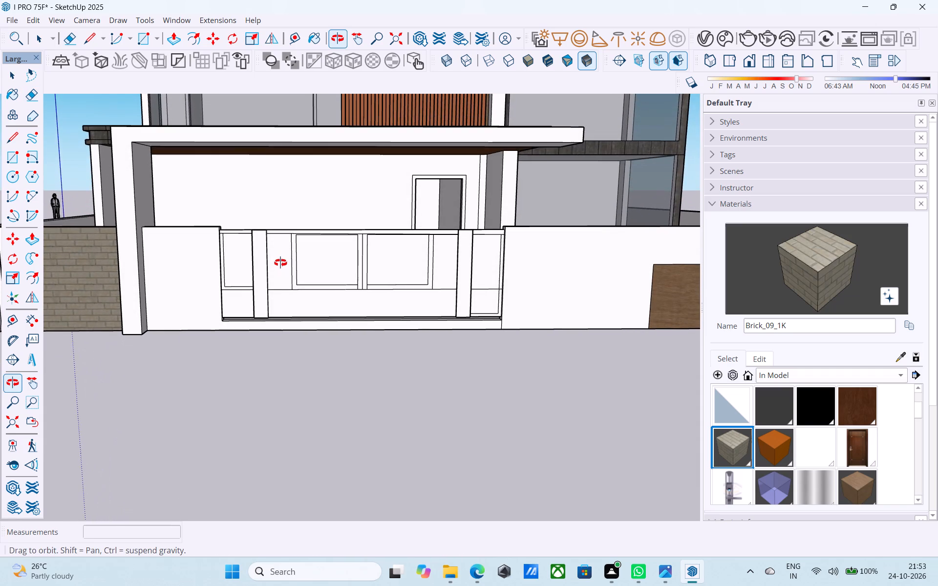
{"action": "middle_click_drag", "start_coordinate": [280, 263], "coordinate": [600, 252]}
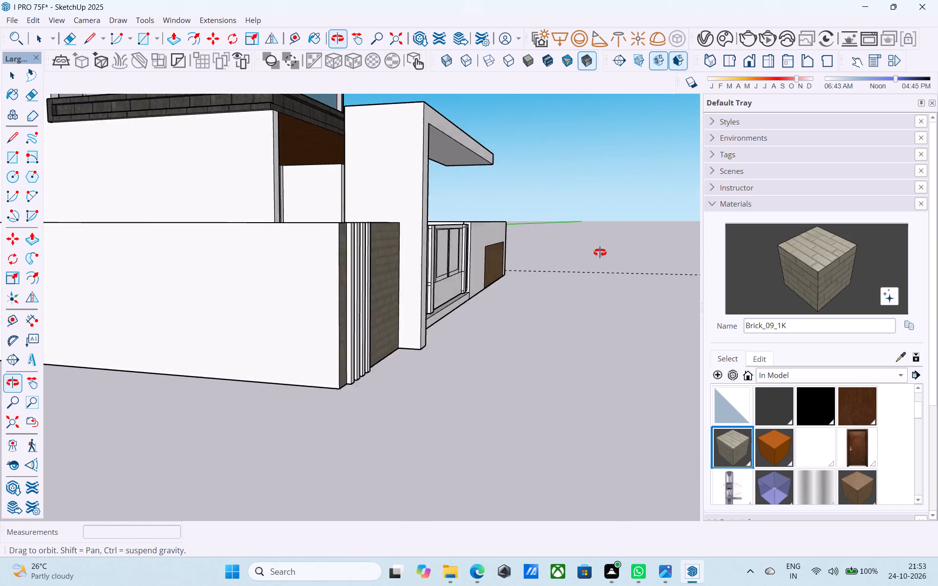
{"action": "middle_click_drag", "start_coordinate": [600, 252], "coordinate": [358, 293]}
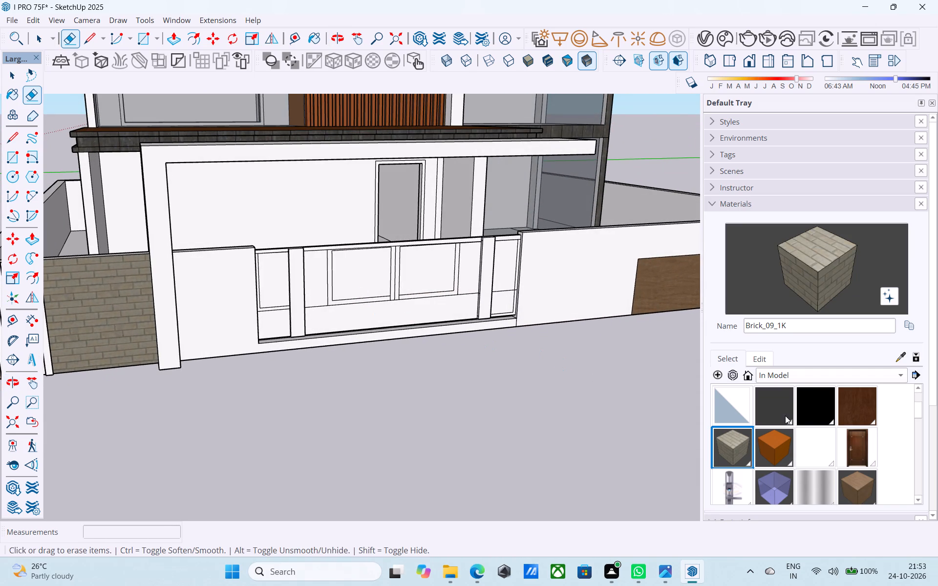
Paint the gate's three lower band sections and the lower border beside the brown-panelled wall with the dark material ThomThom - Hat3.
{"action": "scroll", "coordinate": [785, 416], "scroll_direction": "down", "scroll_amount": 5}
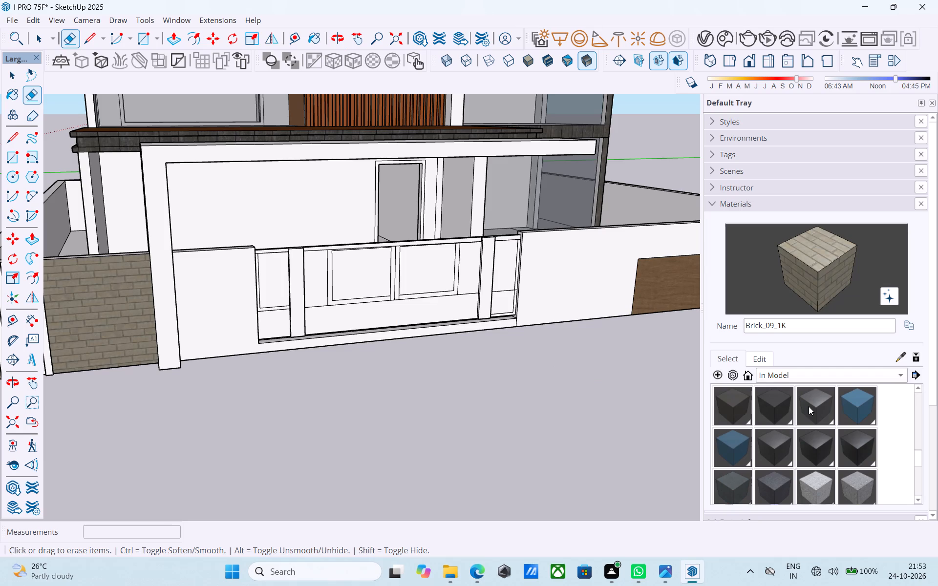
{"action": "left_click", "coordinate": [810, 407]}
{"action": "scroll", "coordinate": [347, 299], "scroll_direction": "up", "scroll_amount": 5}
{"action": "scroll", "coordinate": [344, 299], "scroll_direction": "down", "scroll_amount": 4}
{"action": "middle_click_drag", "start_coordinate": [343, 299], "coordinate": [274, 283]}
{"action": "scroll", "coordinate": [228, 292], "scroll_direction": "up", "scroll_amount": 4}
{"action": "left_click", "coordinate": [204, 305]}
{"action": "left_click", "coordinate": [206, 306]}
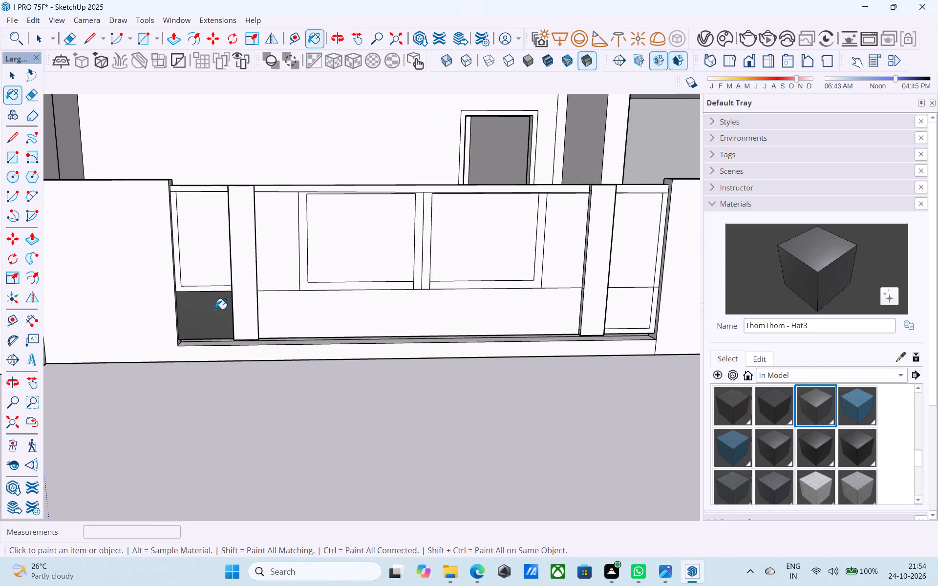
{"action": "left_click", "coordinate": [335, 324]}
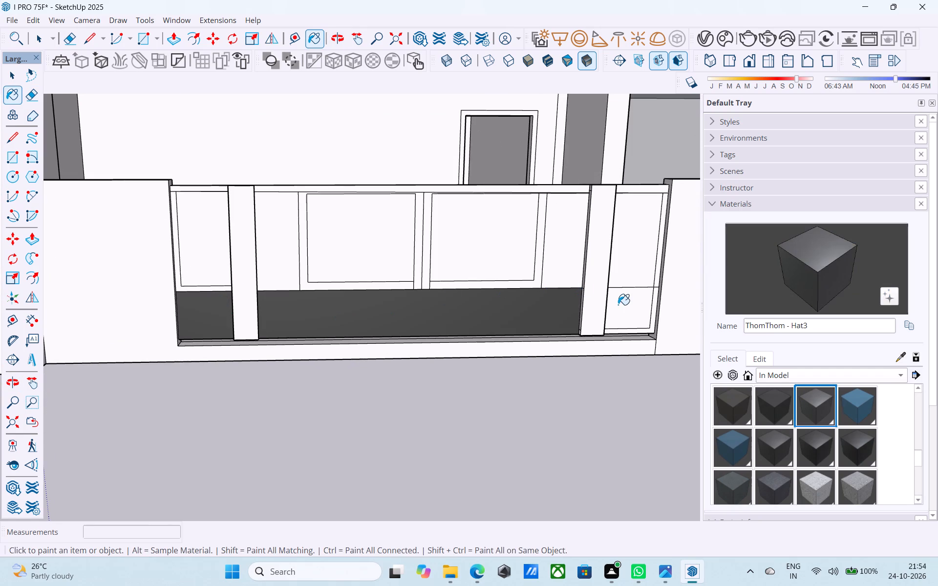
{"action": "left_click", "coordinate": [618, 305]}
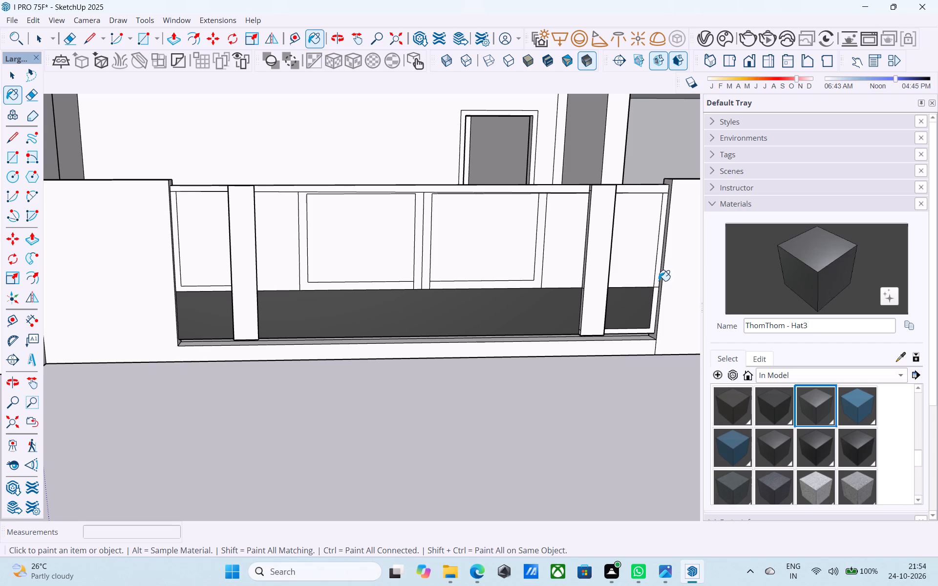
{"action": "scroll", "coordinate": [659, 281], "scroll_direction": "up", "scroll_amount": 1}
{"action": "left_click", "coordinate": [656, 304]}
Paint the narrow vertical frame edges at both ends of the gate panel with ThomThom - Hat3.
{"action": "scroll", "coordinate": [656, 301], "scroll_direction": "up", "scroll_amount": 3}
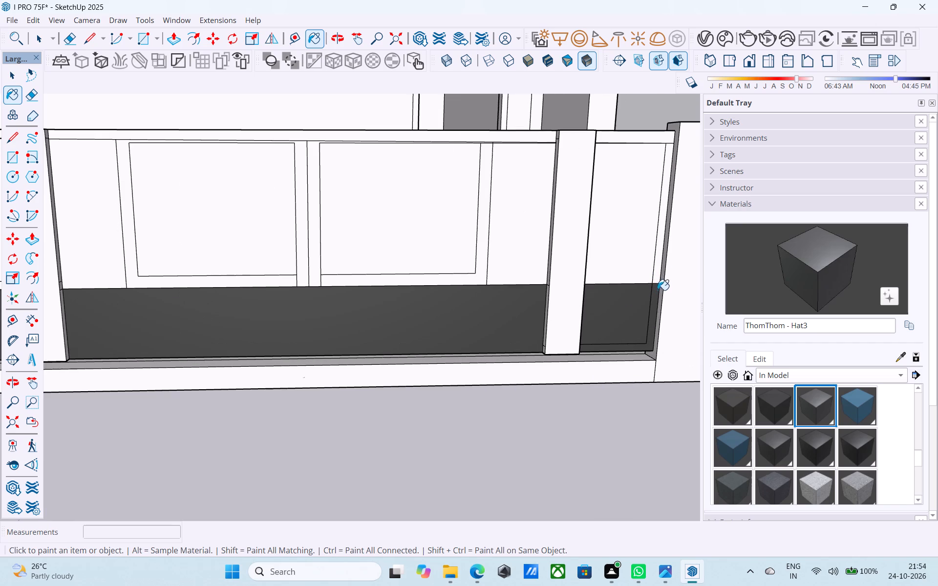
{"action": "left_click", "coordinate": [657, 278]}
{"action": "scroll", "coordinate": [657, 274], "scroll_direction": "down", "scroll_amount": 8}
{"action": "scroll", "coordinate": [430, 293], "scroll_direction": "up", "scroll_amount": 1}
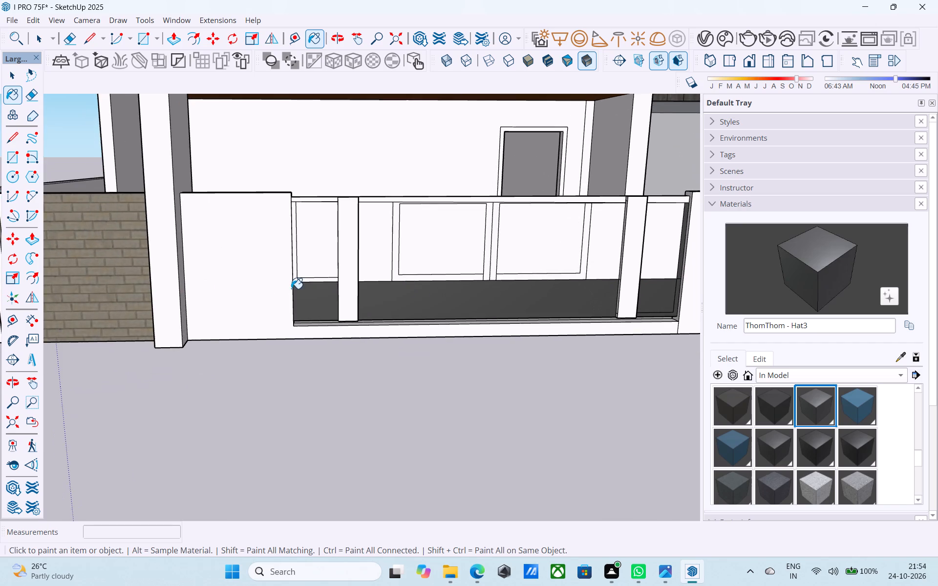
{"action": "scroll", "coordinate": [261, 287], "scroll_direction": "up", "scroll_amount": 8}
{"action": "left_click", "coordinate": [310, 279]}
{"action": "scroll", "coordinate": [293, 297], "scroll_direction": "down", "scroll_amount": 15}
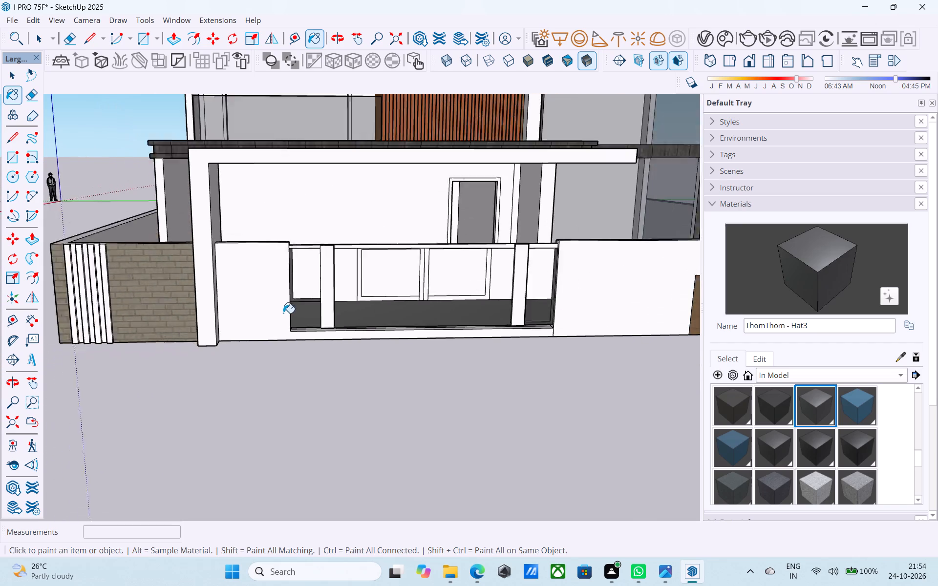
Undo the last paint and erase the short horizontal line just above the dark band in the gate's left end section.
{"action": "scroll", "coordinate": [285, 309], "scroll_direction": "up", "scroll_amount": 8}
{"action": "key", "text": "ctrl+z"}
{"action": "scroll", "coordinate": [325, 299], "scroll_direction": "up", "scroll_amount": 2}
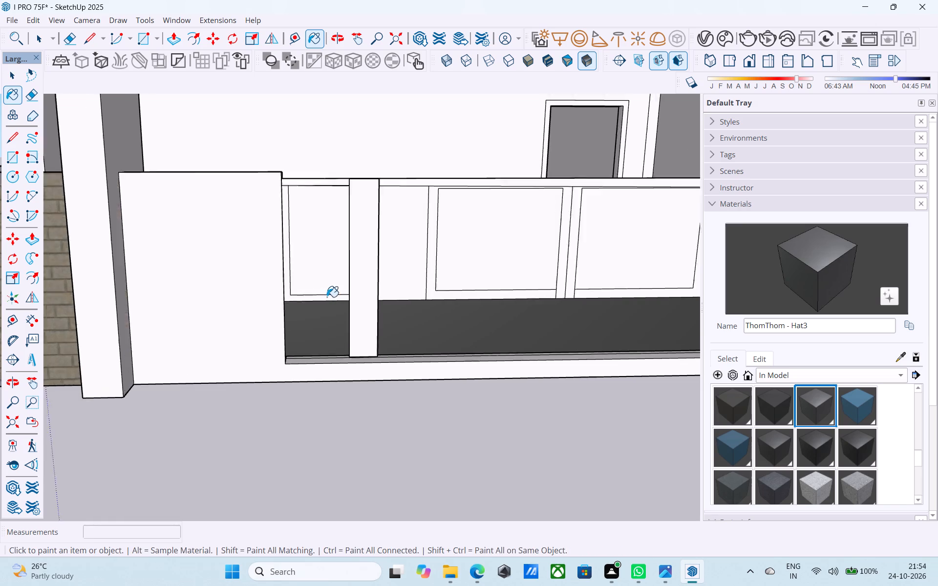
{"action": "scroll", "coordinate": [327, 297], "scroll_direction": "up", "scroll_amount": 4}
{"action": "key", "text": "space"}
{"action": "scroll", "coordinate": [327, 296], "scroll_direction": "up", "scroll_amount": 3}
{"action": "key", "text": "e"}
{"action": "left_click_drag", "start_coordinate": [326, 296], "coordinate": [325, 290]}
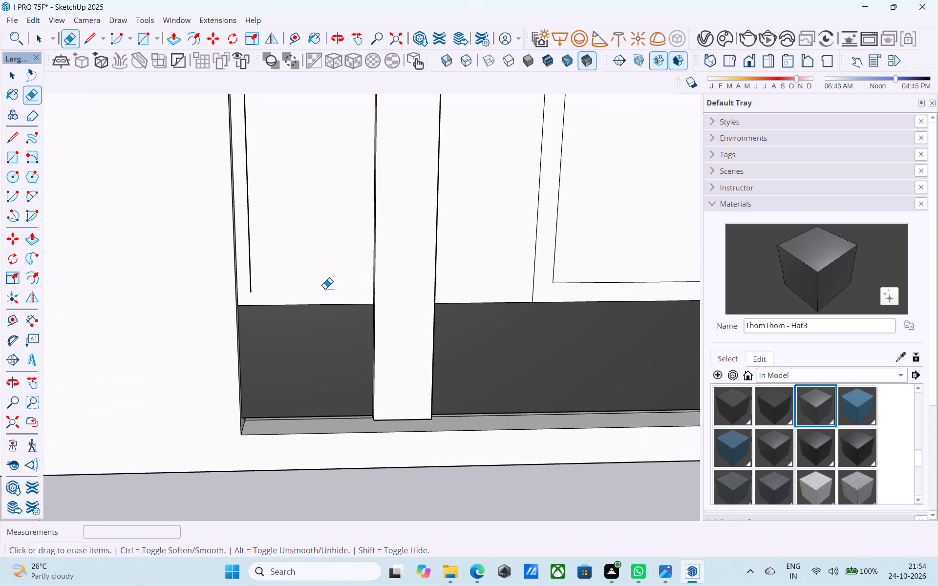
Extend the left end frame's inner edge line 2" down to the dark band and paint the narrow strip with ThomThom - Hat3.
{"action": "key", "text": "l"}
{"action": "left_click", "coordinate": [252, 289]}
{"action": "left_click", "coordinate": [252, 303]}
{"action": "key", "text": "space"}
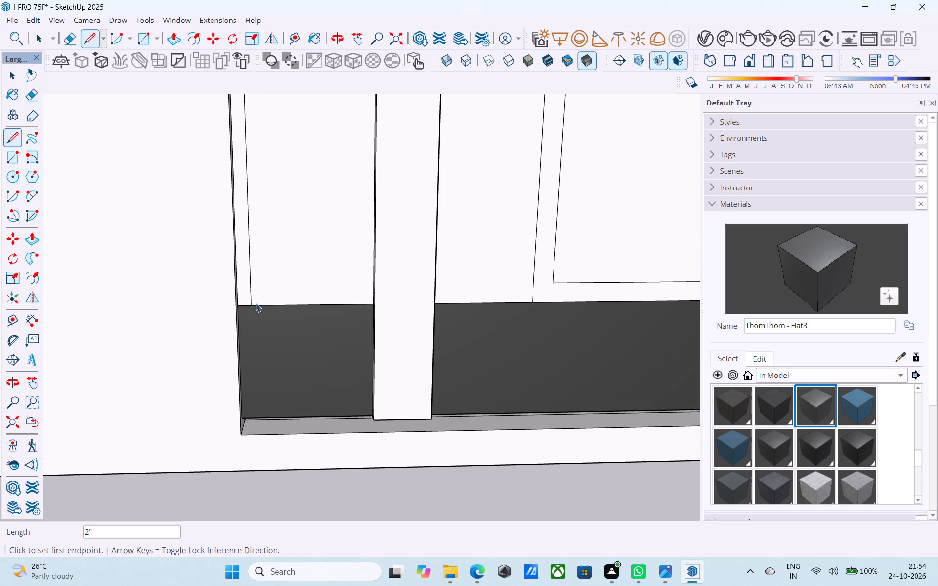
{"action": "left_click", "coordinate": [817, 249]}
{"action": "left_click", "coordinate": [244, 248]}
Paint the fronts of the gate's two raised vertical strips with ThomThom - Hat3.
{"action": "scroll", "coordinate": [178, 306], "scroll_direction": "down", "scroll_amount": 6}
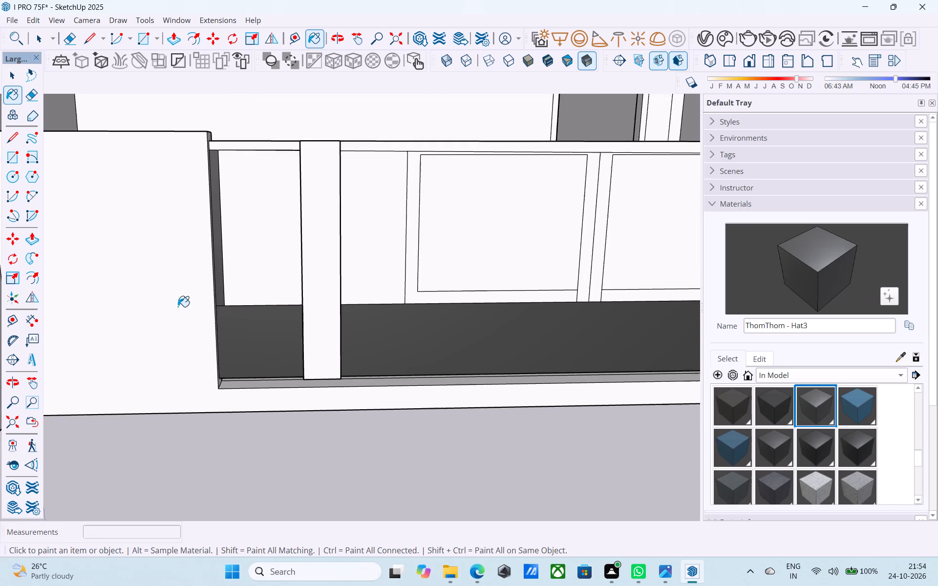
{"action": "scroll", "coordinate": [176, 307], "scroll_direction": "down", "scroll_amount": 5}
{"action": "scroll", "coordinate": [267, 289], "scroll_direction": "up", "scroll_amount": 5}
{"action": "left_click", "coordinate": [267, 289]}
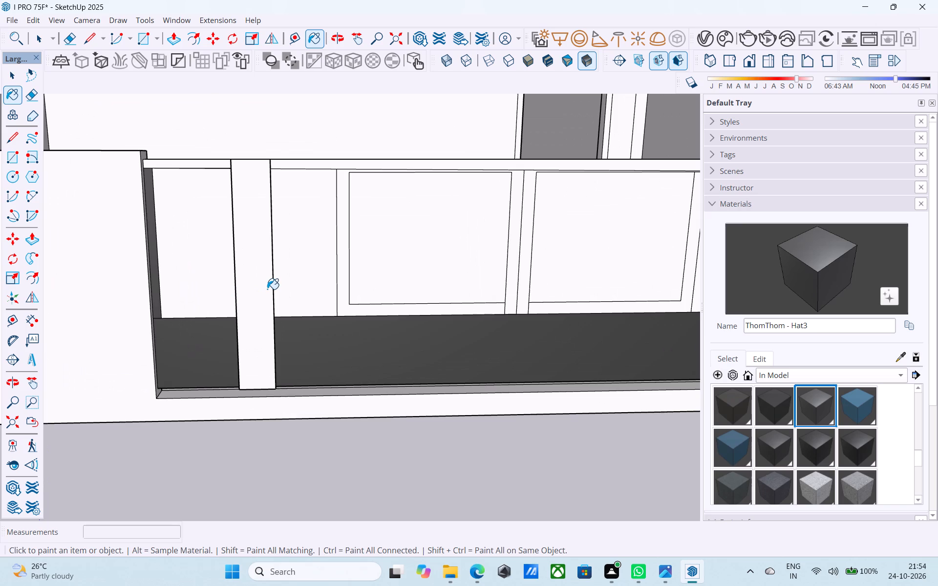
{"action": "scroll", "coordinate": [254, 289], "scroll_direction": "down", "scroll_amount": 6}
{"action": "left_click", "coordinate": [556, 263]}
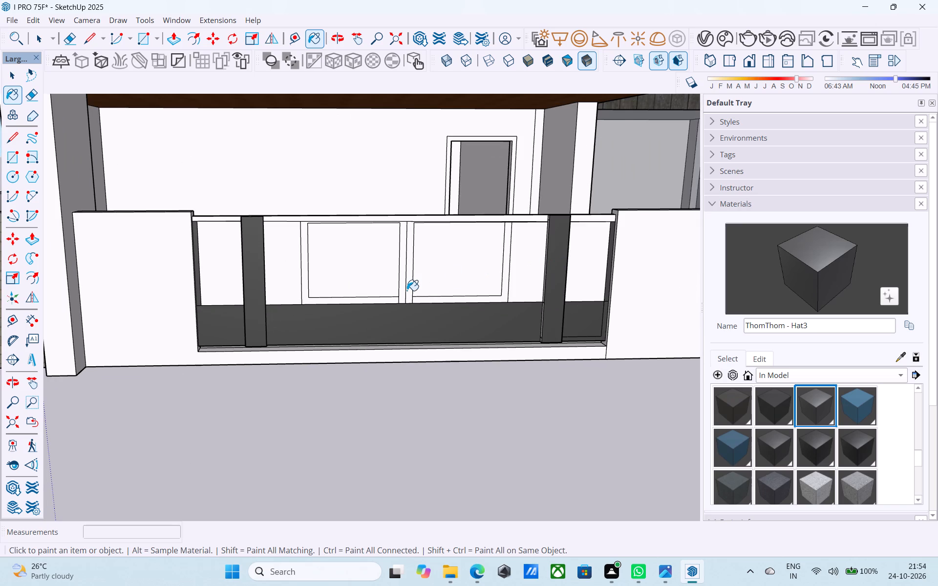
Draw a 1' 6" vertical line across the dark lower band, continuing the left edge of the gate's central strip.
{"action": "scroll", "coordinate": [406, 291], "scroll_direction": "up", "scroll_amount": 6}
{"action": "key", "text": "space"}
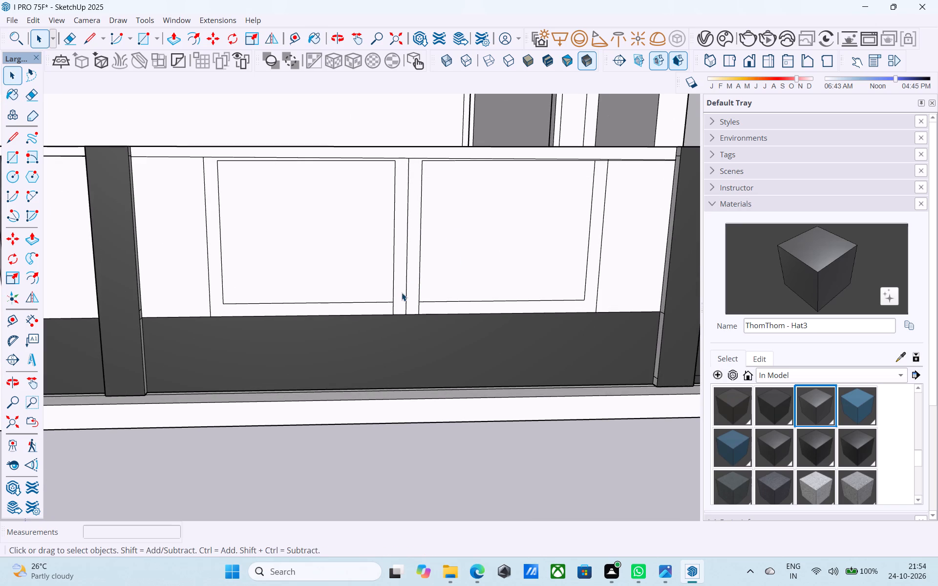
{"action": "key", "text": "l"}
{"action": "left_click", "coordinate": [392, 318]}
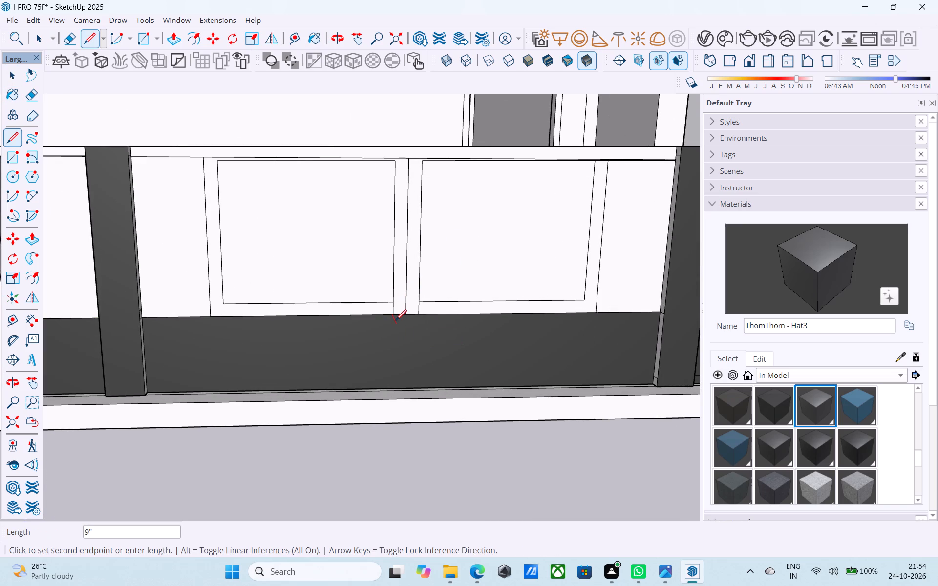
{"action": "key", "text": "l"}
{"action": "left_click", "coordinate": [394, 317]}
{"action": "scroll", "coordinate": [392, 302], "scroll_direction": "down", "scroll_amount": 5}
{"action": "middle_click_drag", "start_coordinate": [387, 324], "coordinate": [392, 361]}
{"action": "scroll", "coordinate": [392, 361], "scroll_direction": "up", "scroll_amount": 8}
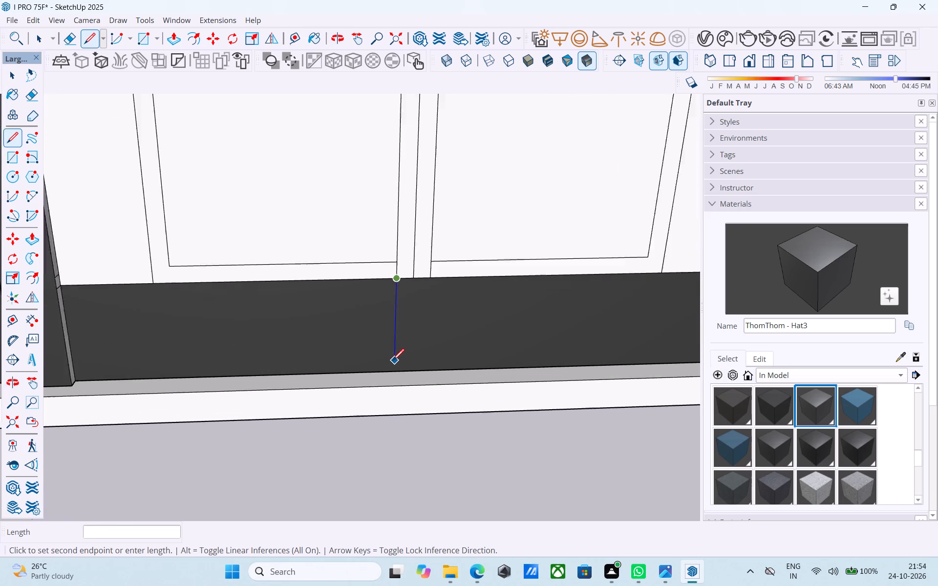
{"action": "left_click", "coordinate": [397, 372]}
Draw vertical lines across the dark band continuing the right edge and the middle line of the central strip.
{"action": "left_click", "coordinate": [442, 265]}
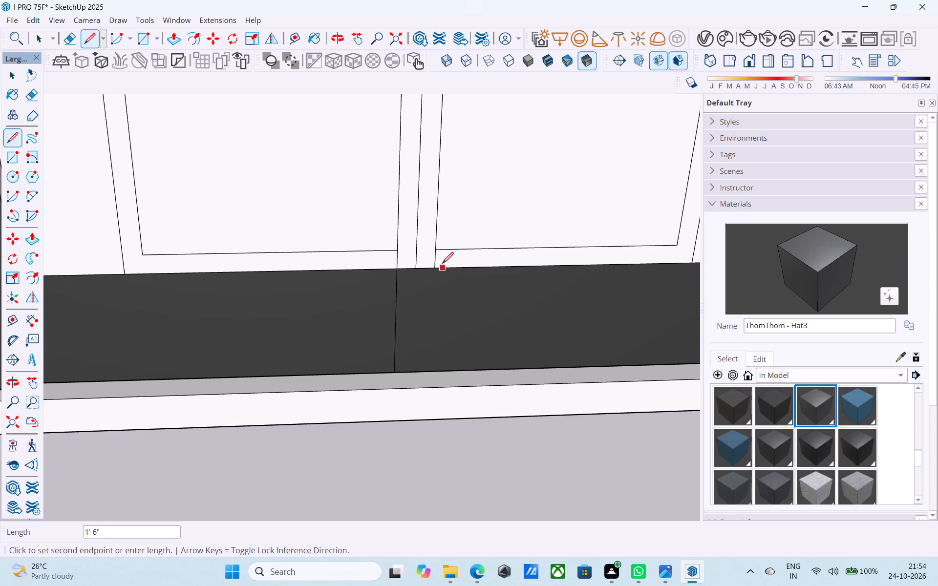
{"action": "key", "text": "l"}
{"action": "left_click", "coordinate": [439, 265]}
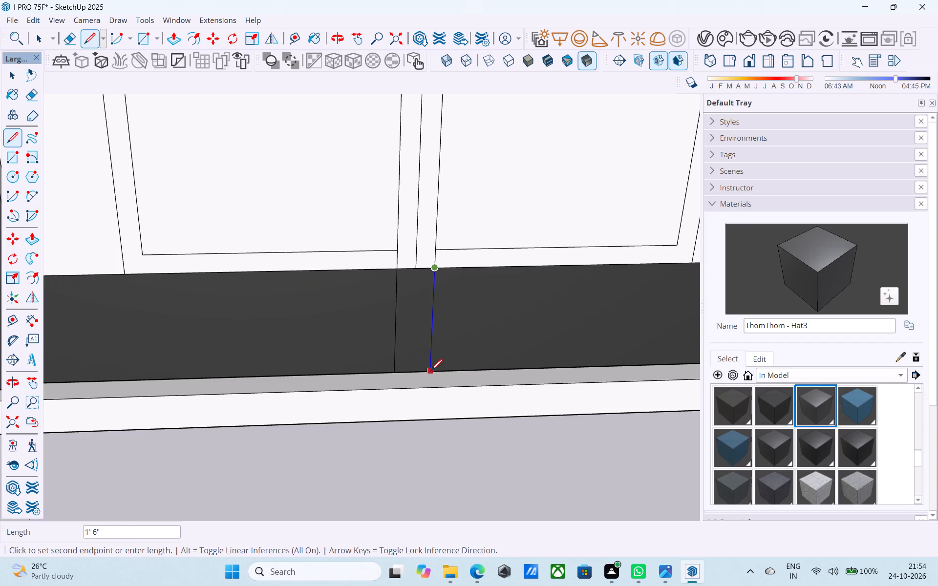
{"action": "left_click", "coordinate": [431, 372]}
{"action": "key", "text": "space"}
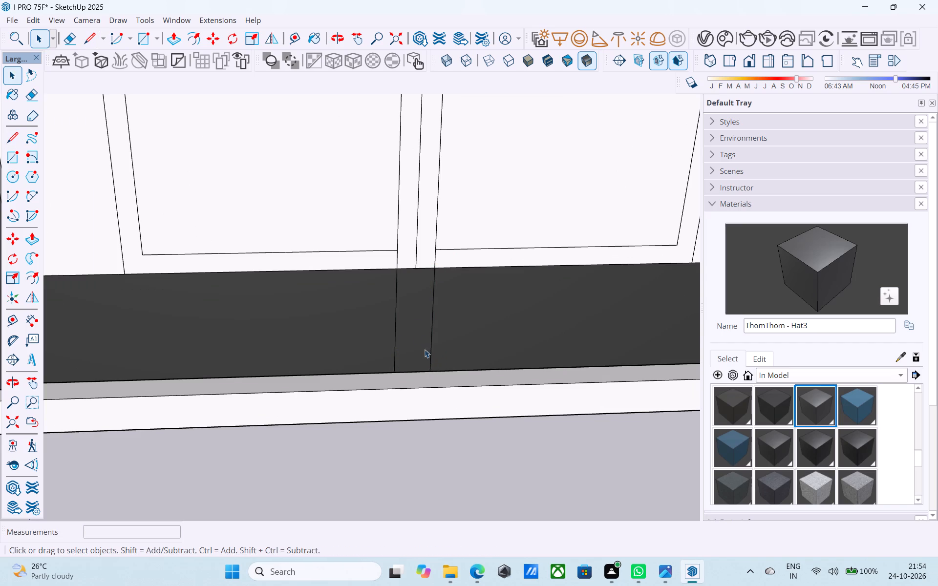
{"action": "key", "text": "l"}
{"action": "left_click", "coordinate": [415, 266]}
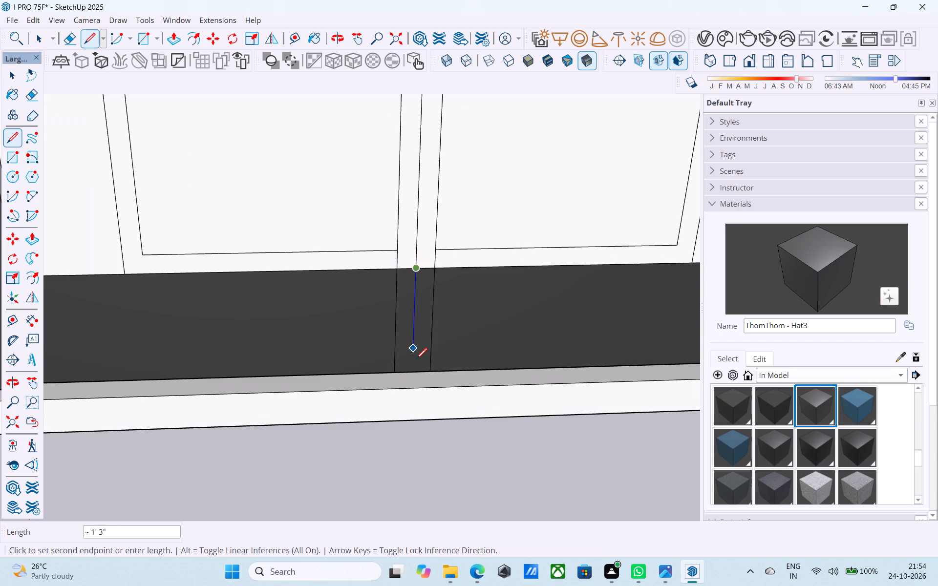
{"action": "left_click", "coordinate": [415, 371]}
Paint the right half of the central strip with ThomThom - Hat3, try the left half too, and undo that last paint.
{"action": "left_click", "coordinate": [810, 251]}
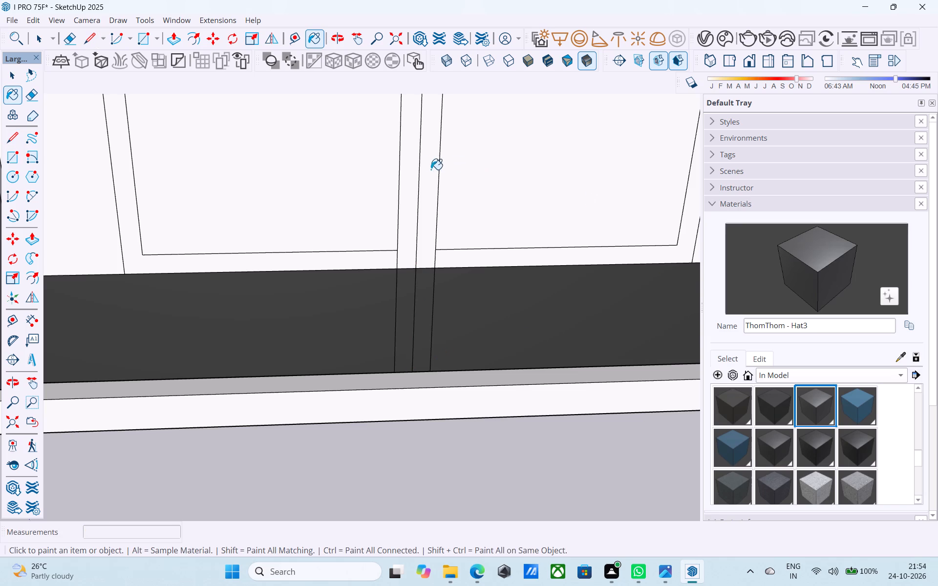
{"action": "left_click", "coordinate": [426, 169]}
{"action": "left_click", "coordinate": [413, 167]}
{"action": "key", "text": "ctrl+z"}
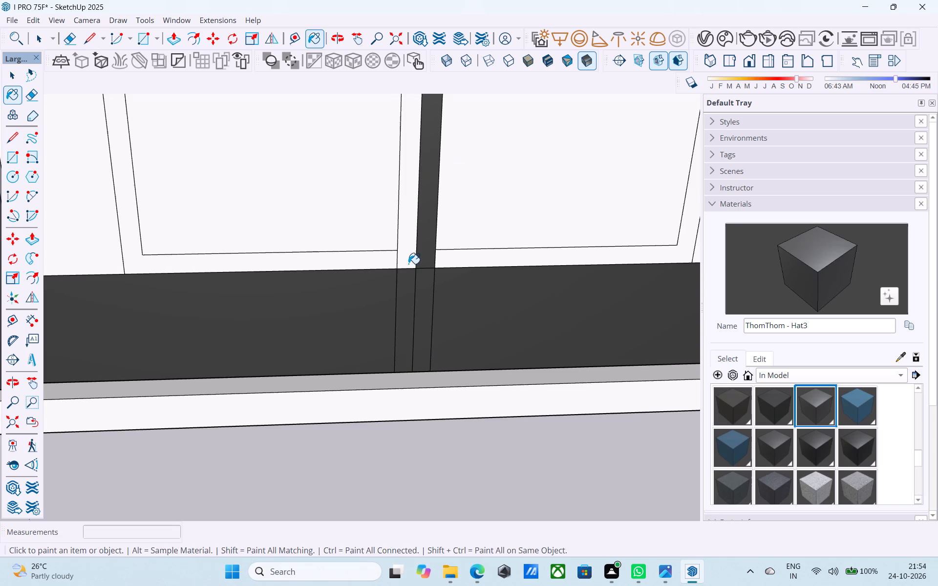
Draw a short vertical line from the left panel outline's upper corner to the top rail, closing the central strip's left half.
{"action": "scroll", "coordinate": [408, 261], "scroll_direction": "down", "scroll_amount": 7}
{"action": "middle_click_drag", "start_coordinate": [409, 264], "coordinate": [406, 227]}
{"action": "scroll", "coordinate": [397, 165], "scroll_direction": "up", "scroll_amount": 3}
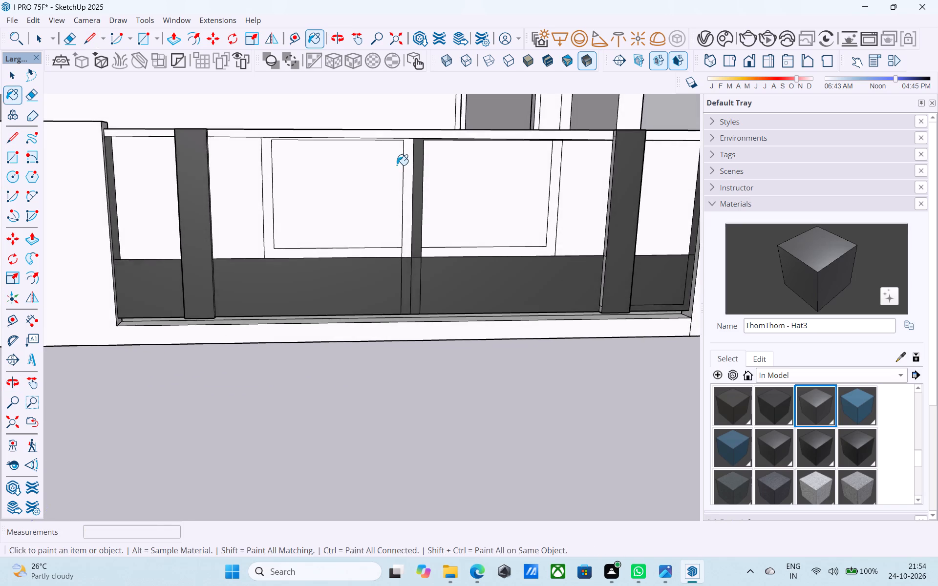
{"action": "scroll", "coordinate": [397, 165], "scroll_direction": "up", "scroll_amount": 2}
{"action": "middle_click_drag", "start_coordinate": [401, 152], "coordinate": [344, 254]}
{"action": "middle_click_drag", "start_coordinate": [417, 201], "coordinate": [416, 264]}
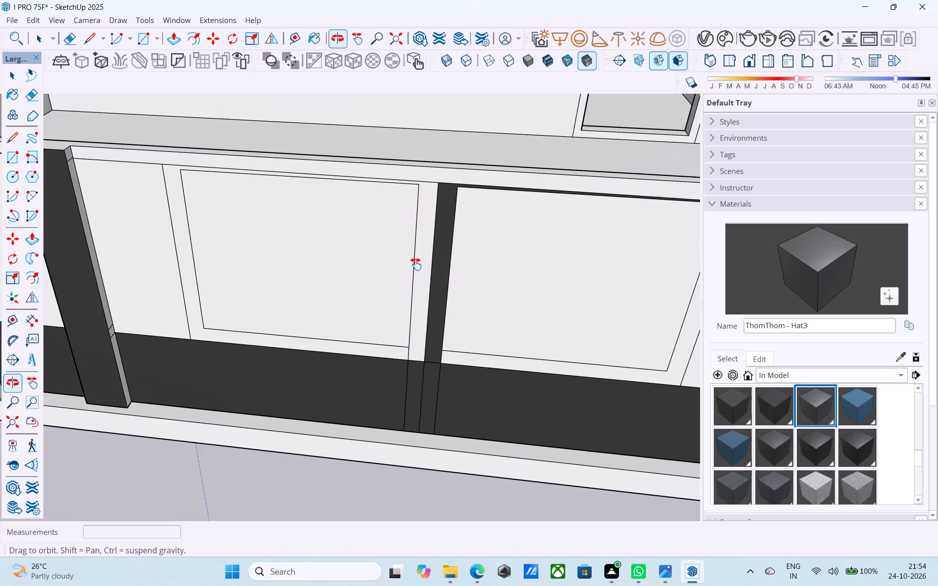
{"action": "middle_click_drag", "start_coordinate": [416, 264], "coordinate": [414, 272]}
{"action": "middle_click_drag", "start_coordinate": [415, 190], "coordinate": [427, 171]}
{"action": "key", "text": "l"}
{"action": "scroll", "coordinate": [430, 193], "scroll_direction": "up", "scroll_amount": 4}
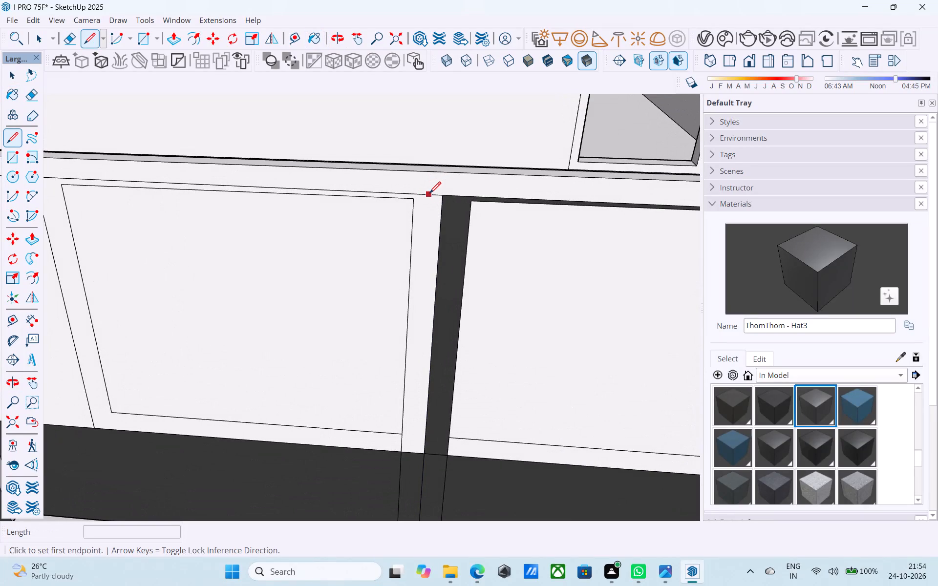
{"action": "scroll", "coordinate": [426, 196], "scroll_direction": "up", "scroll_amount": 2}
{"action": "left_click", "coordinate": [413, 203]}
{"action": "scroll", "coordinate": [413, 203], "scroll_direction": "up", "scroll_amount": 7}
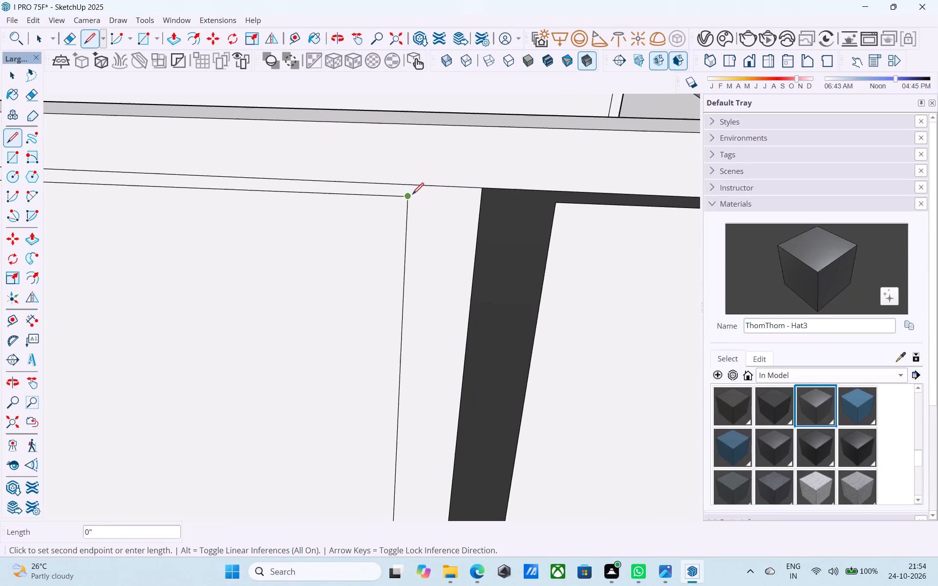
{"action": "left_click", "coordinate": [410, 187]}
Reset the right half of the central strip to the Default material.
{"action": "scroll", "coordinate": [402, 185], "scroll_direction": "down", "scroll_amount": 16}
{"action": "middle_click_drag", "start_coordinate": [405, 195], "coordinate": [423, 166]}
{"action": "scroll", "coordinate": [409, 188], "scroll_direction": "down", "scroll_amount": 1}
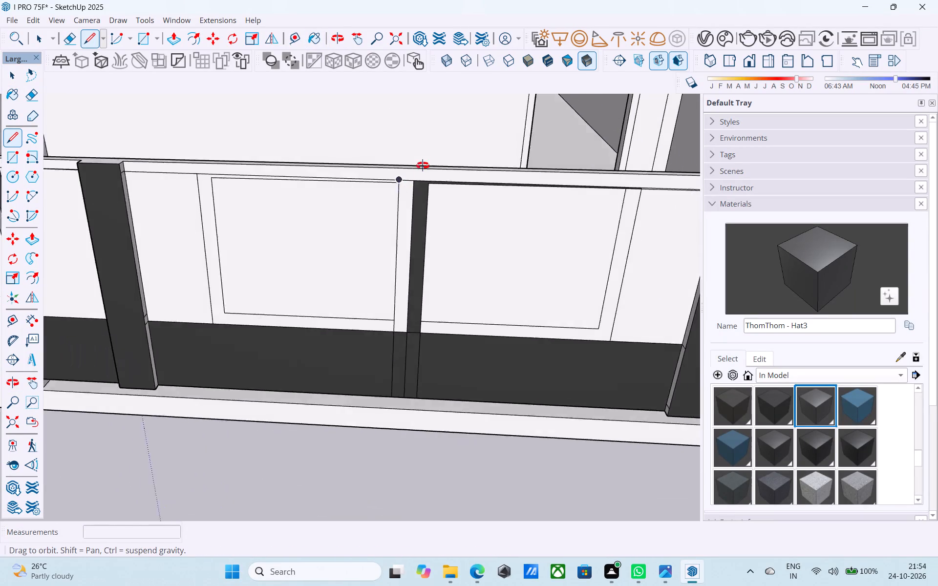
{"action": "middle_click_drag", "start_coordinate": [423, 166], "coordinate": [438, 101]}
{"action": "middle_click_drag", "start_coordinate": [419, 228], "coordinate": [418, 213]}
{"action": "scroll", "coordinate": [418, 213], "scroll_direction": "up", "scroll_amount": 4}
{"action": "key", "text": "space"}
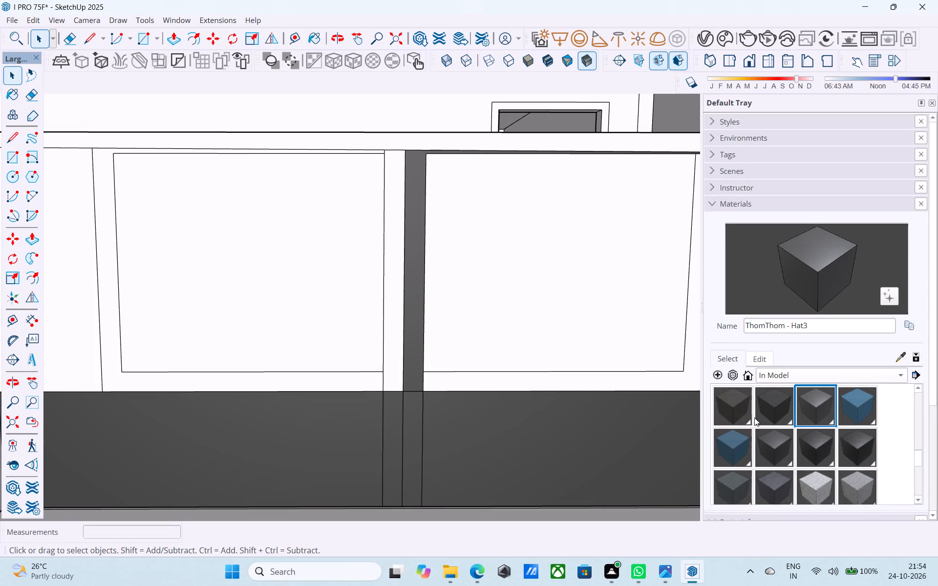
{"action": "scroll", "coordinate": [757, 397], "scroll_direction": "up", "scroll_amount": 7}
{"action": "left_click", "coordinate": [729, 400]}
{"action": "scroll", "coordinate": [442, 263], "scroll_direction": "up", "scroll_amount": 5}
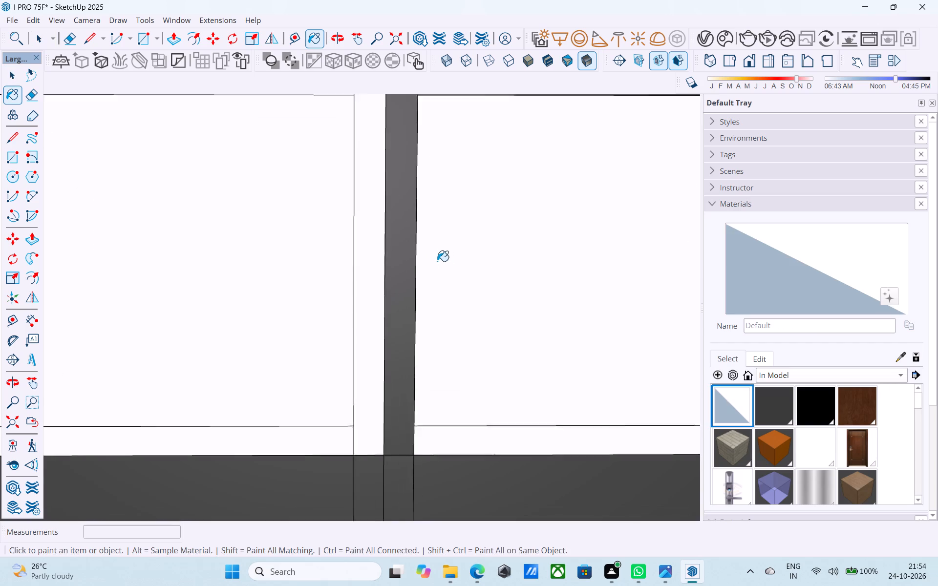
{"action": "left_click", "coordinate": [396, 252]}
Draw a vertical line of about 1/2" from the right panel outline's upper corner to the top rail, closing the central strip.
{"action": "scroll", "coordinate": [399, 258], "scroll_direction": "down", "scroll_amount": 10}
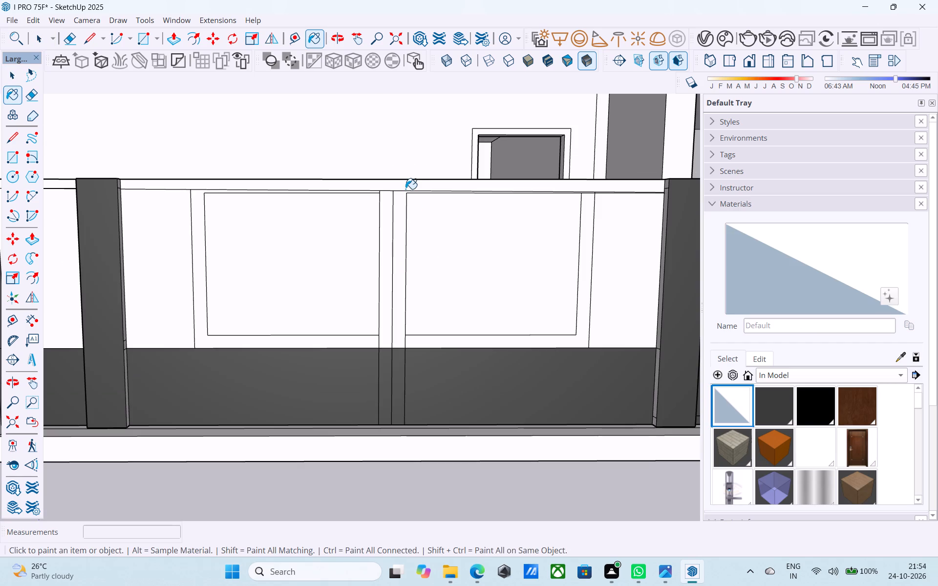
{"action": "key", "text": "l"}
{"action": "scroll", "coordinate": [405, 189], "scroll_direction": "up", "scroll_amount": 20}
{"action": "scroll", "coordinate": [405, 189], "scroll_direction": "up", "scroll_amount": 3}
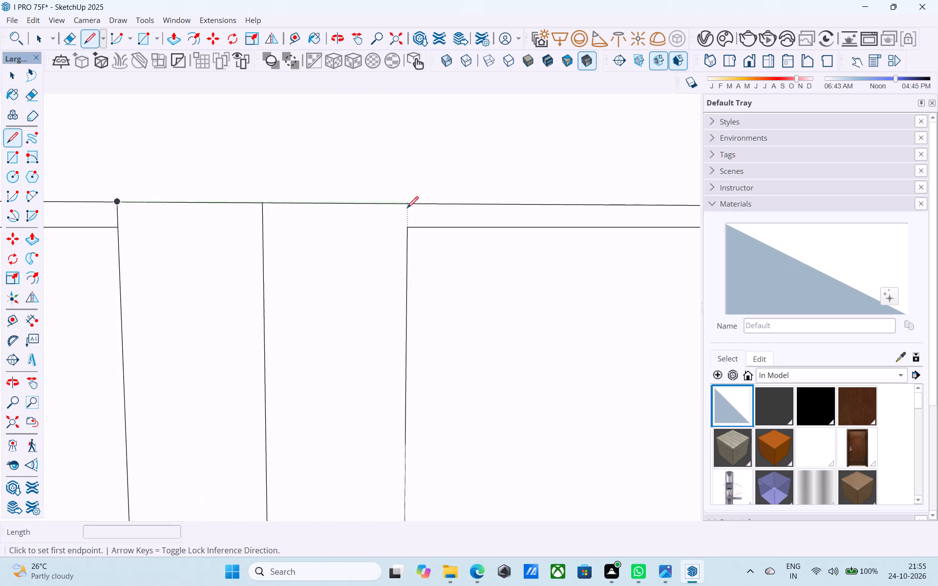
{"action": "left_click", "coordinate": [408, 230]}
{"action": "left_click", "coordinate": [410, 205]}
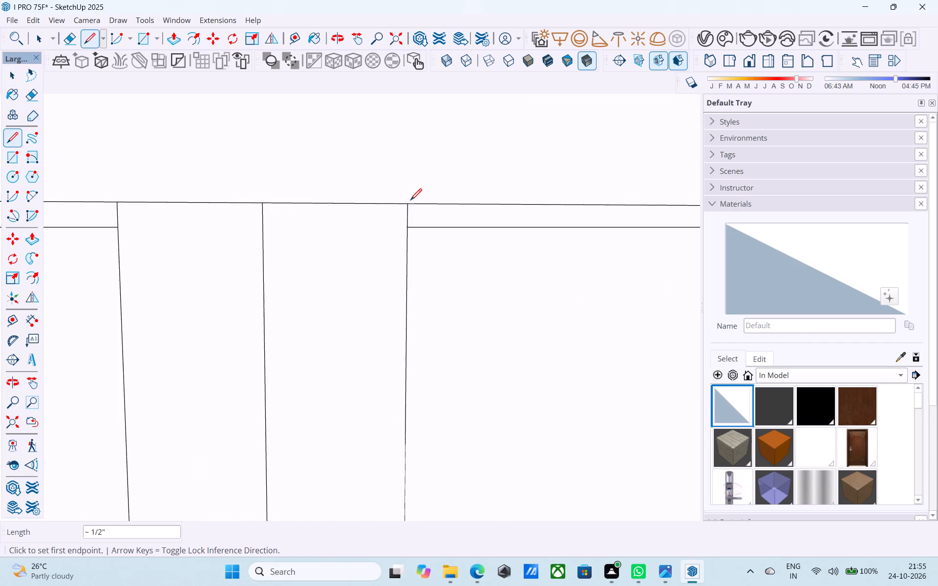
Paint both halves of the central strip and their continuations in the lower band with the dark grey [Color_007]1.
{"action": "scroll", "coordinate": [415, 181], "scroll_direction": "down", "scroll_amount": 6}
{"action": "left_click", "coordinate": [760, 406]}
{"action": "left_click", "coordinate": [251, 255]}
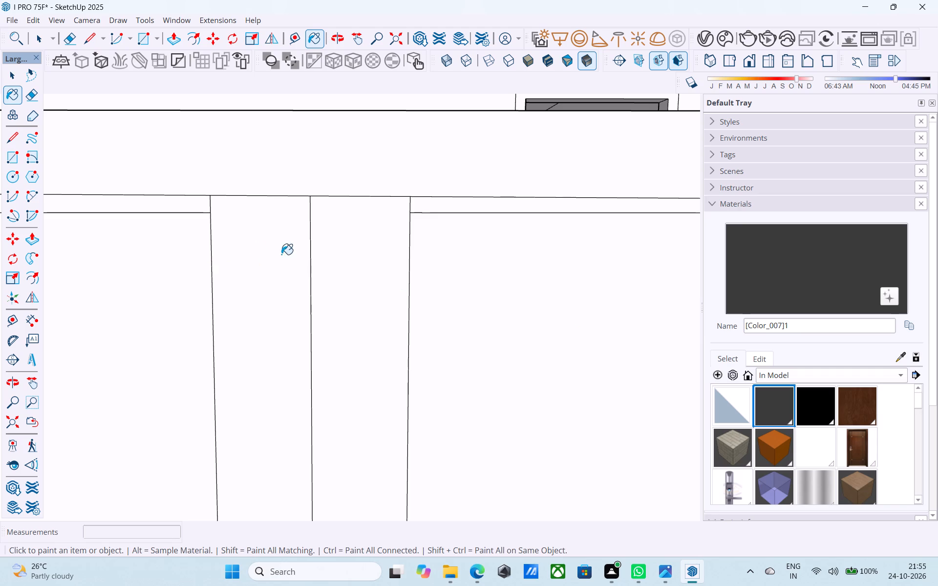
{"action": "left_click", "coordinate": [366, 249]}
{"action": "scroll", "coordinate": [345, 187], "scroll_direction": "down", "scroll_amount": 20}
{"action": "scroll", "coordinate": [345, 187], "scroll_direction": "down", "scroll_amount": 10}
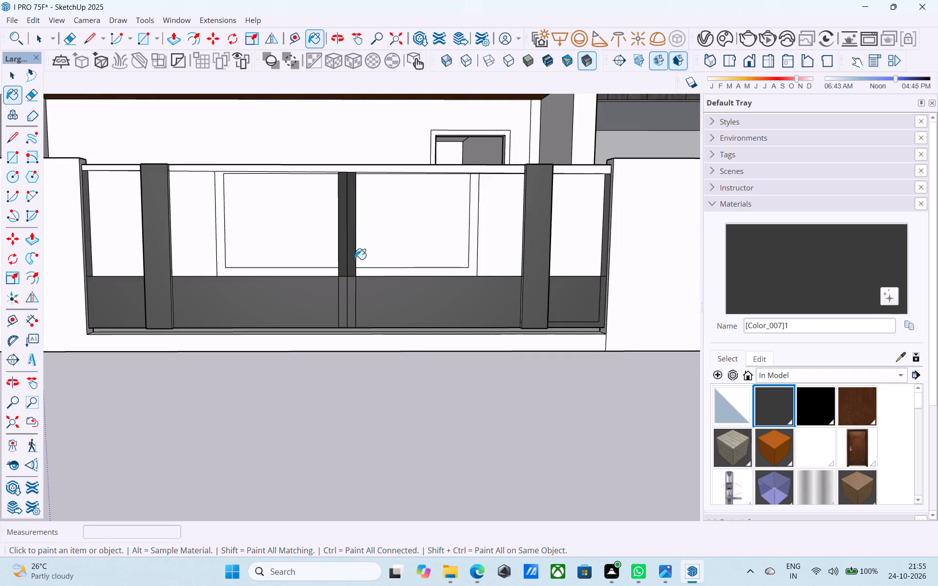
{"action": "scroll", "coordinate": [355, 266], "scroll_direction": "up", "scroll_amount": 2}
{"action": "left_click", "coordinate": [341, 289]}
{"action": "scroll", "coordinate": [349, 292], "scroll_direction": "up", "scroll_amount": 1}
{"action": "left_click", "coordinate": [350, 292]}
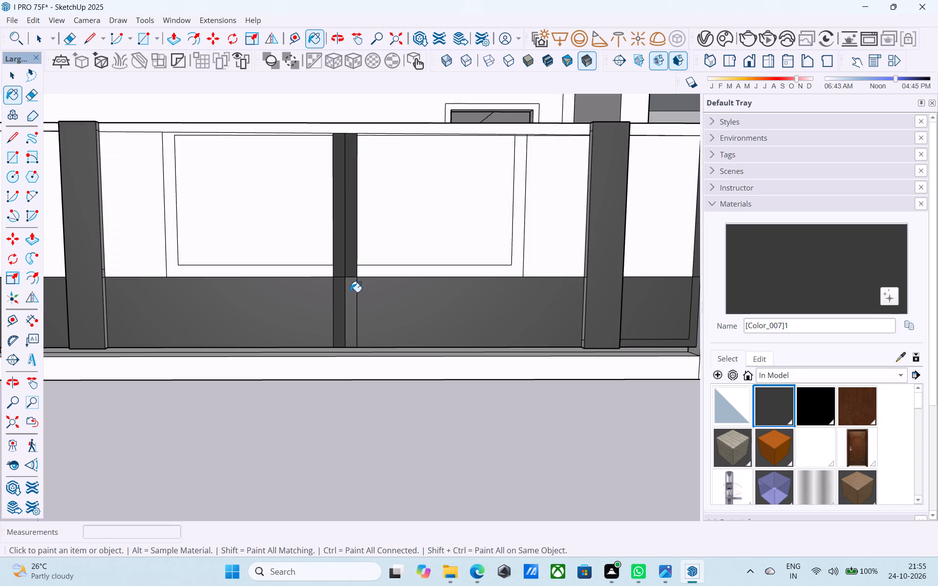
Erase the two horizontal line segments crossing the central strip at the top of the lower band.
{"action": "key", "text": "e"}
{"action": "scroll", "coordinate": [327, 280], "scroll_direction": "up", "scroll_amount": 9}
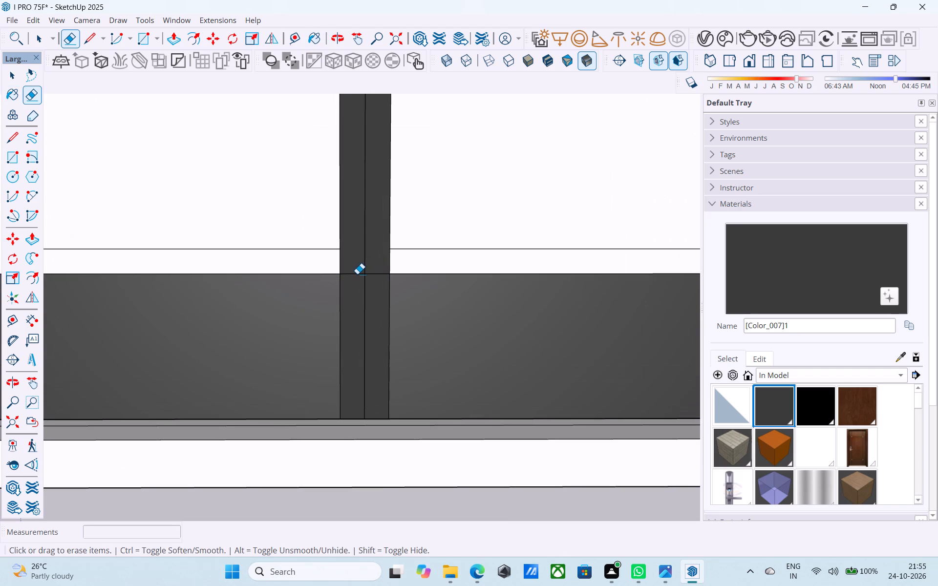
{"action": "left_click", "coordinate": [357, 274]}
{"action": "left_click", "coordinate": [373, 274]}
{"action": "scroll", "coordinate": [371, 273], "scroll_direction": "down", "scroll_amount": 6}
Paint the gate's two raised vertical strips with [Color_007]1.
{"action": "left_click", "coordinate": [774, 270]}
{"action": "scroll", "coordinate": [465, 245], "scroll_direction": "down", "scroll_amount": 6}
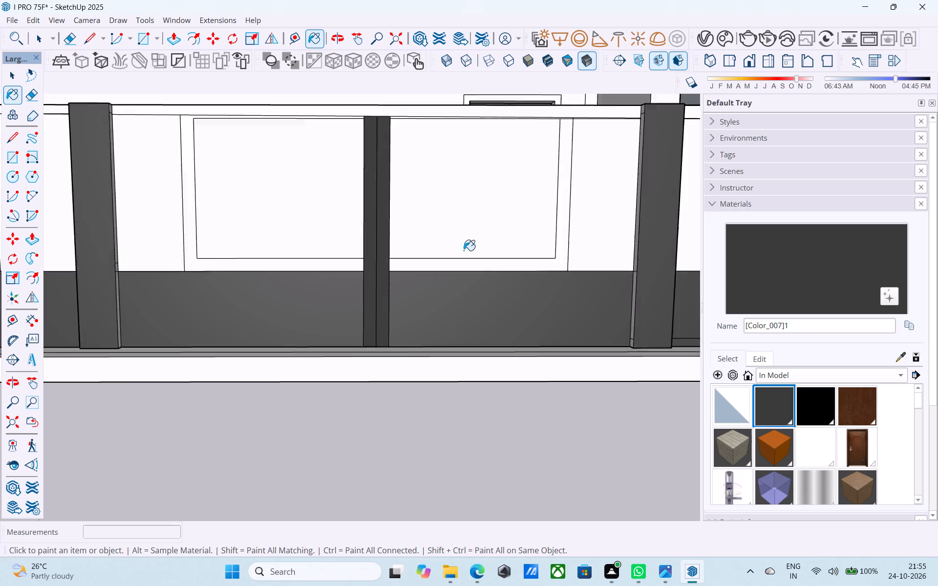
{"action": "scroll", "coordinate": [175, 247], "scroll_direction": "up", "scroll_amount": 1}
{"action": "left_click", "coordinate": [226, 241]}
{"action": "scroll", "coordinate": [132, 251], "scroll_direction": "down", "scroll_amount": 6}
{"action": "scroll", "coordinate": [426, 233], "scroll_direction": "up", "scroll_amount": 1}
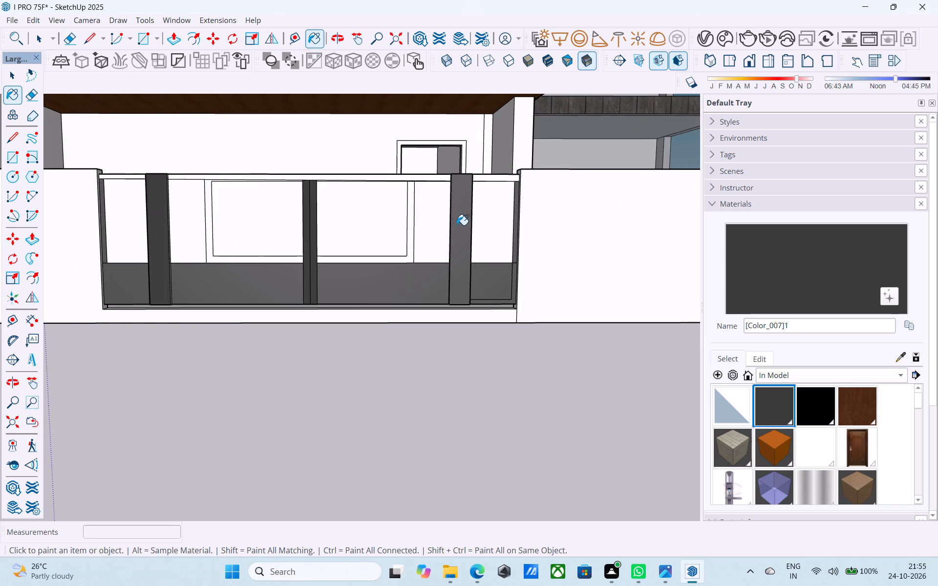
{"action": "left_click", "coordinate": [460, 223]}
Paint the four lower band sections between and beside the gate's vertical strips with [Color_007]1.
{"action": "middle_click_drag", "start_coordinate": [399, 236], "coordinate": [411, 270]}
{"action": "left_click", "coordinate": [406, 315]}
{"action": "left_click", "coordinate": [272, 314]}
{"action": "left_click", "coordinate": [149, 316]}
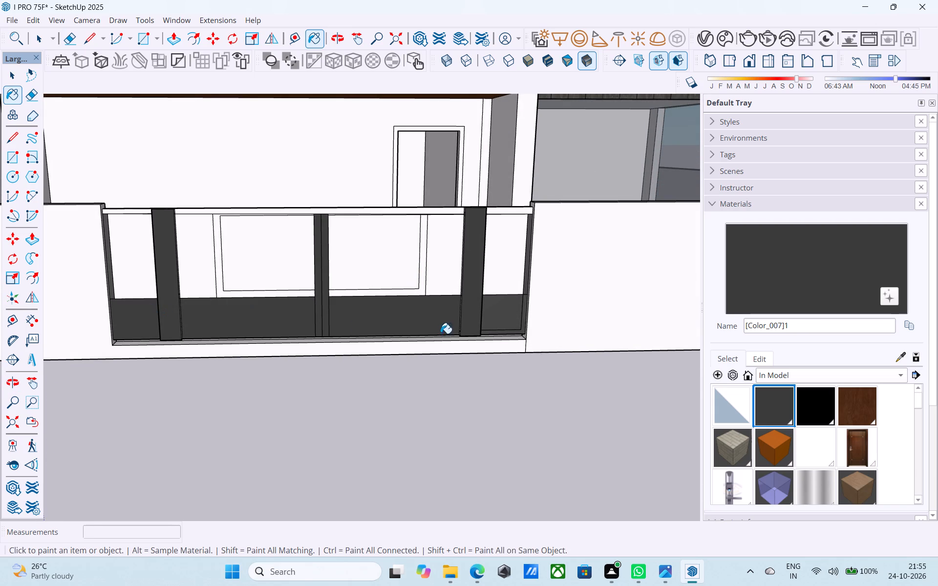
{"action": "left_click", "coordinate": [497, 321]}
Paint the lower border and the narrow vertical frame edge at the gate's right end with [Color_007]1.
{"action": "scroll", "coordinate": [502, 308], "scroll_direction": "up", "scroll_amount": 9}
{"action": "scroll", "coordinate": [551, 306], "scroll_direction": "up", "scroll_amount": 2}
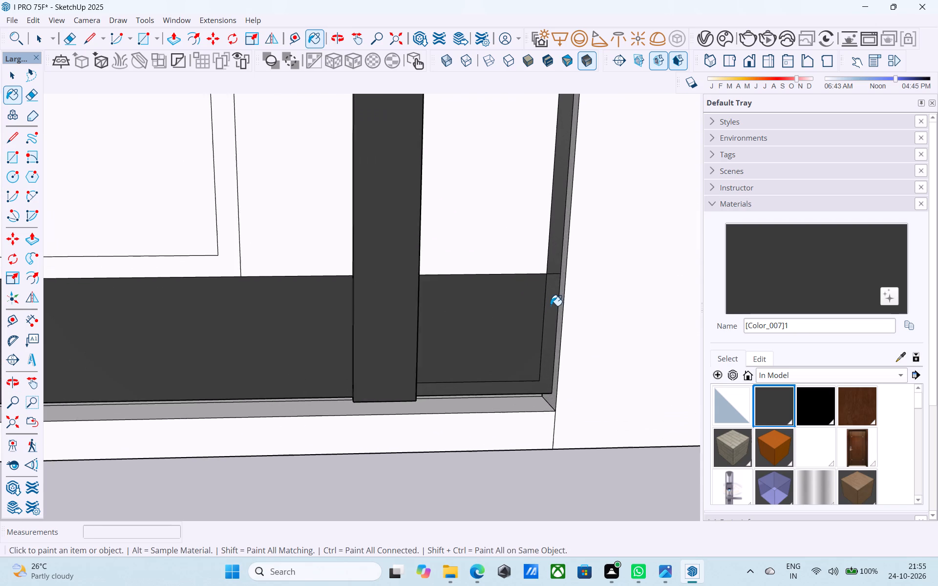
{"action": "scroll", "coordinate": [551, 306], "scroll_direction": "up", "scroll_amount": 2}
{"action": "left_click", "coordinate": [551, 309]}
{"action": "left_click", "coordinate": [557, 259]}
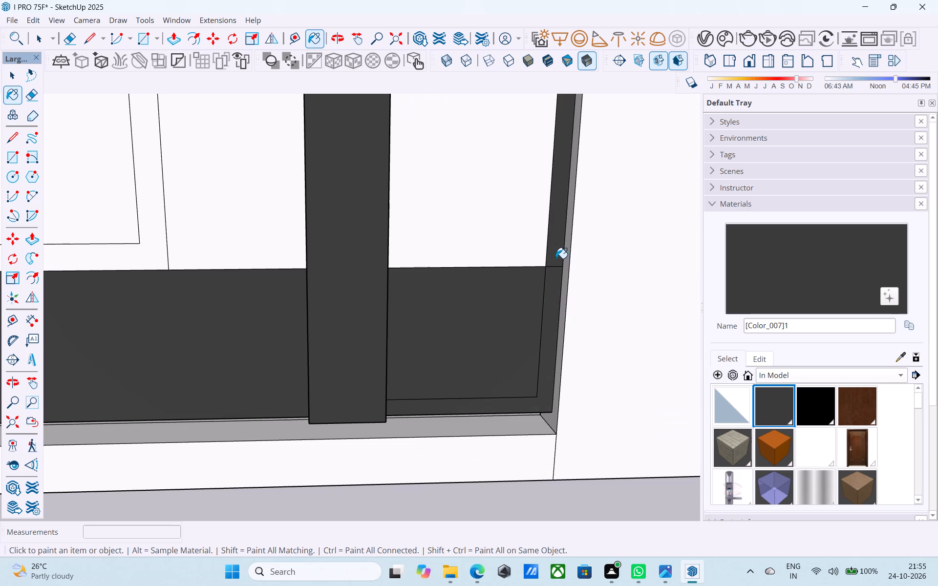
{"action": "scroll", "coordinate": [556, 258], "scroll_direction": "down", "scroll_amount": 11}
{"action": "scroll", "coordinate": [327, 308], "scroll_direction": "down", "scroll_amount": 2}
{"action": "middle_click_drag", "start_coordinate": [327, 308], "coordinate": [476, 293], "text": "shift"}
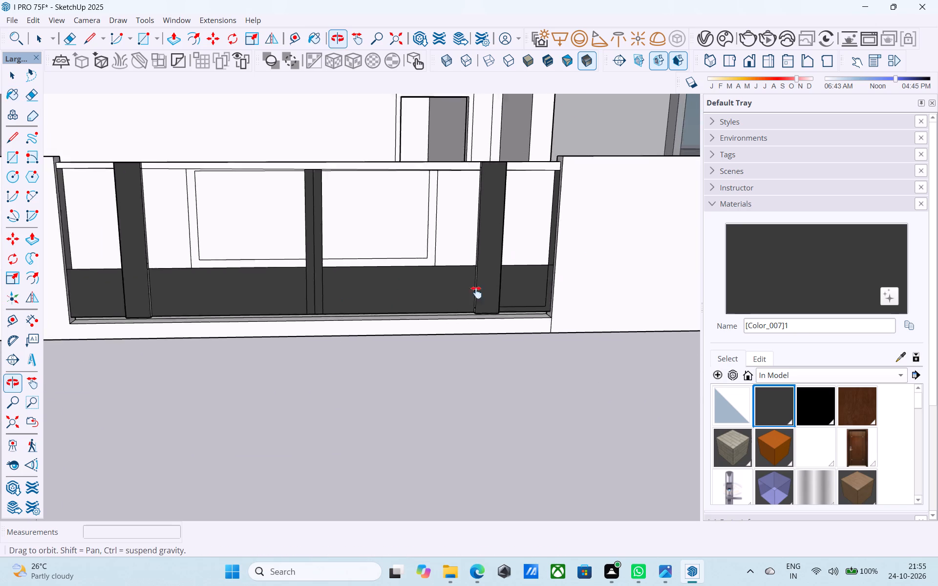
Paint all segments of the left raised strip's outer side face with [Color_007]1.
{"action": "middle_click_drag", "start_coordinate": [476, 293], "coordinate": [566, 293], "text": "shift"}
{"action": "scroll", "coordinate": [326, 276], "scroll_direction": "up", "scroll_amount": 9}
{"action": "left_click", "coordinate": [253, 223]}
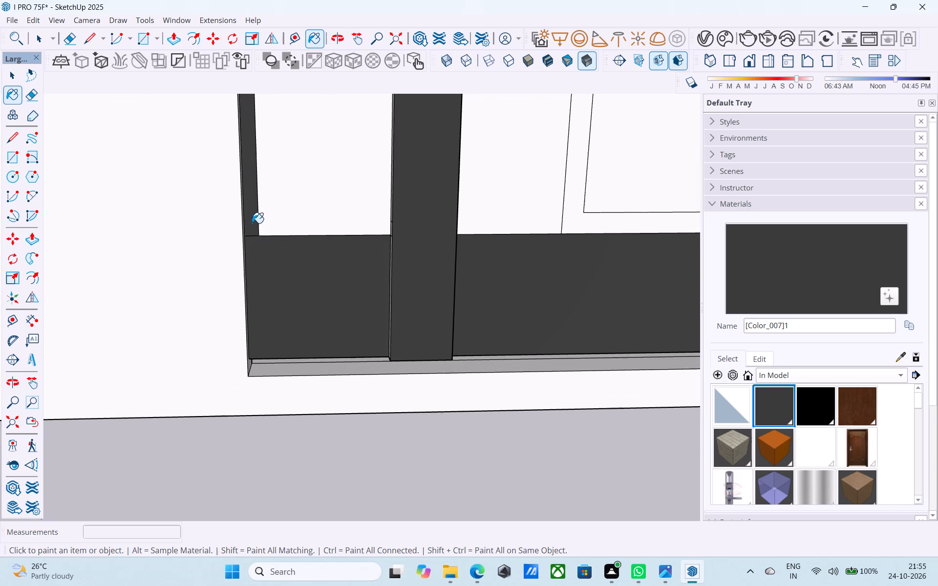
{"action": "scroll", "coordinate": [250, 226], "scroll_direction": "down", "scroll_amount": 2}
{"action": "middle_click_drag", "start_coordinate": [248, 244], "coordinate": [215, 323], "text": "shift"}
{"action": "scroll", "coordinate": [324, 304], "scroll_direction": "down", "scroll_amount": 2}
{"action": "middle_click_drag", "start_coordinate": [324, 304], "coordinate": [234, 304], "text": "shift"}
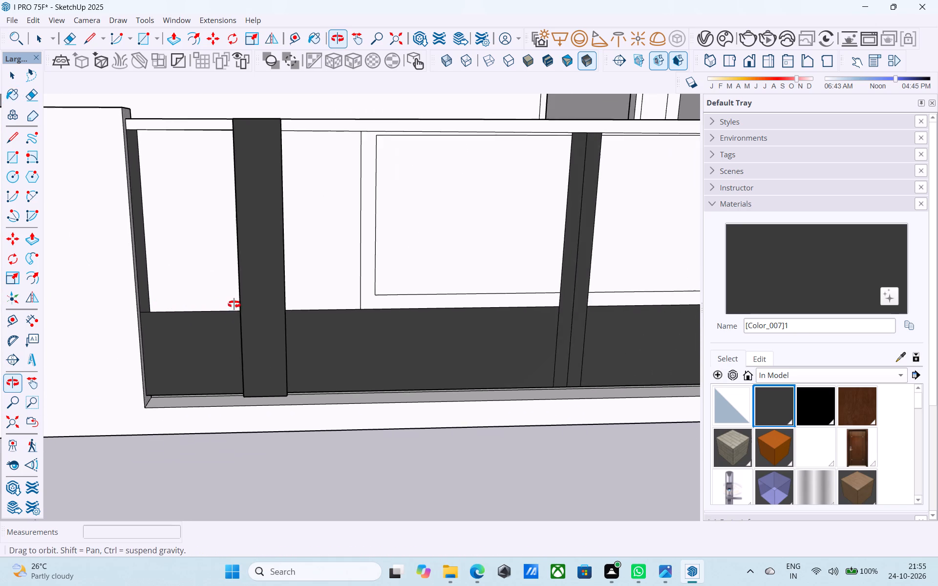
{"action": "middle_click_drag", "start_coordinate": [234, 304], "coordinate": [456, 303], "text": "shift"}
{"action": "scroll", "coordinate": [247, 308], "scroll_direction": "up", "scroll_amount": 4}
{"action": "left_click", "coordinate": [259, 317]}
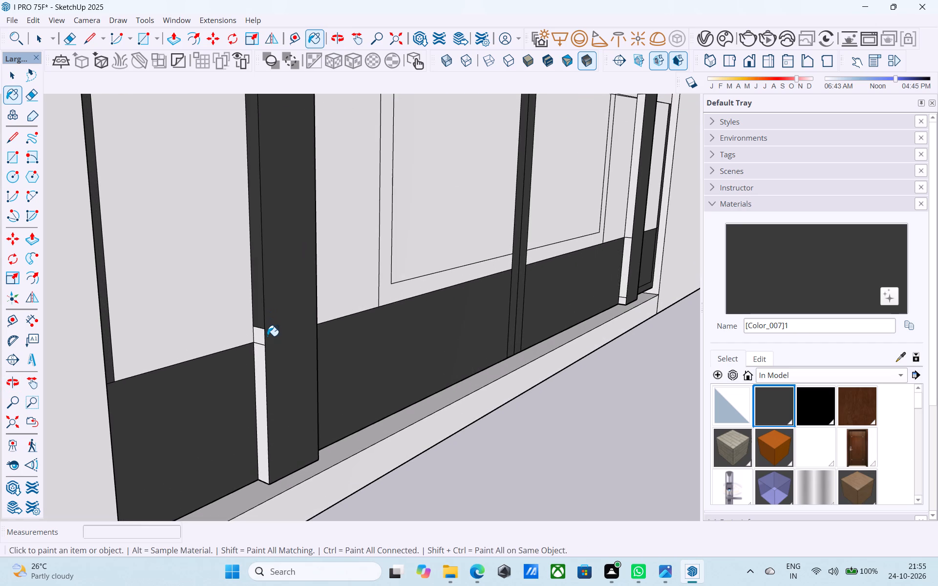
{"action": "left_click", "coordinate": [261, 332]}
{"action": "left_click", "coordinate": [257, 348]}
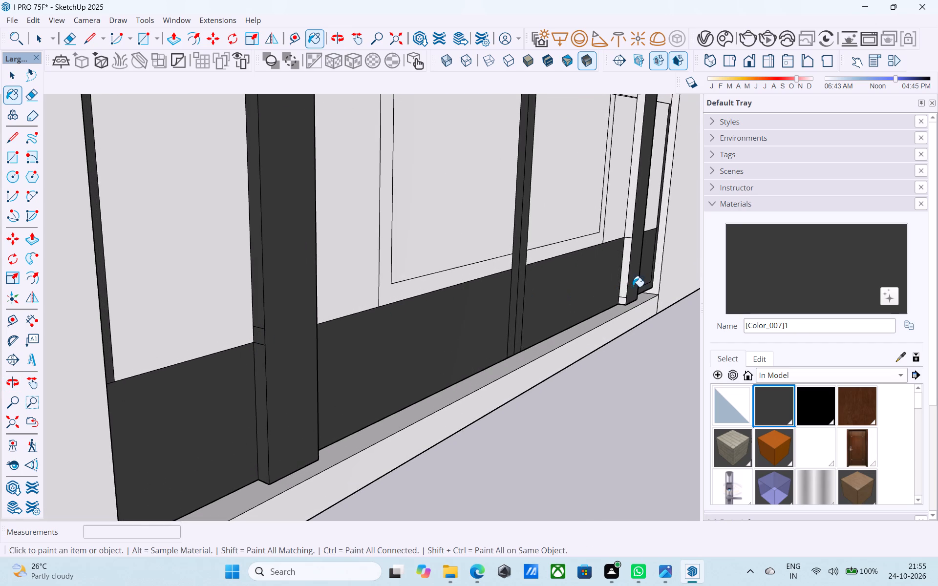
Paint all segments of the right raised strip's inner side face with [Color_007]1.
{"action": "left_click", "coordinate": [629, 266]}
{"action": "left_click", "coordinate": [624, 251]}
{"action": "left_click", "coordinate": [628, 233]}
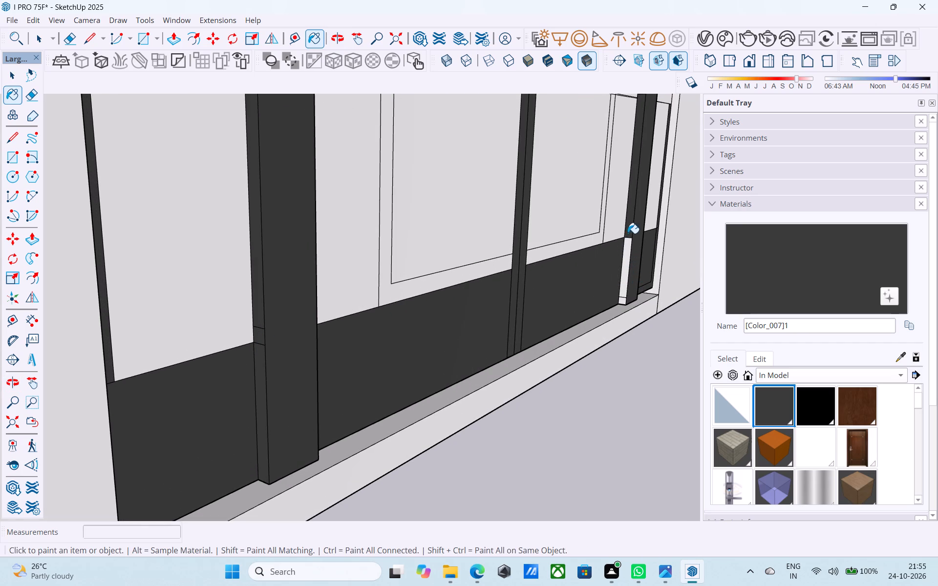
{"action": "left_click", "coordinate": [628, 242]}
{"action": "left_click", "coordinate": [624, 304]}
Paint the upper, middle and lower segments of the left raised strip's inner side face with [Color_007]1.
{"action": "scroll", "coordinate": [619, 301], "scroll_direction": "down", "scroll_amount": 4}
{"action": "middle_click_drag", "start_coordinate": [619, 300], "coordinate": [366, 299]}
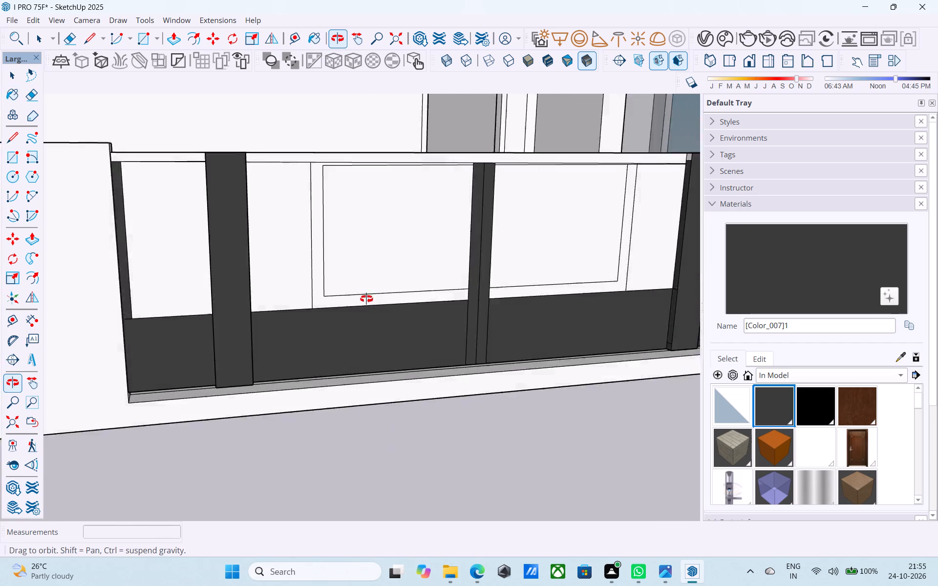
{"action": "middle_click_drag", "start_coordinate": [366, 299], "coordinate": [189, 318]}
{"action": "scroll", "coordinate": [167, 223], "scroll_direction": "up", "scroll_amount": 4}
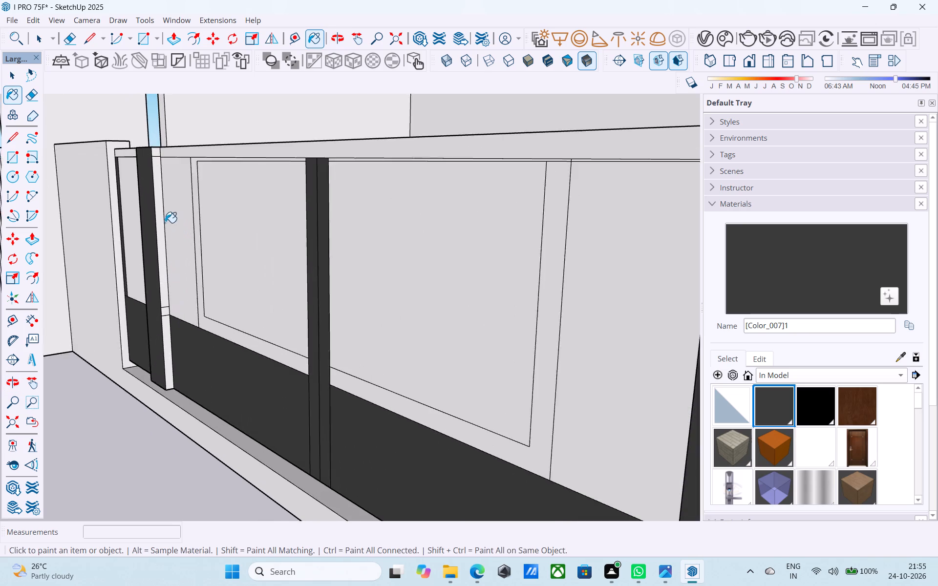
{"action": "scroll", "coordinate": [162, 221], "scroll_direction": "up", "scroll_amount": 2}
{"action": "left_click", "coordinate": [157, 216]}
{"action": "left_click", "coordinate": [149, 133]}
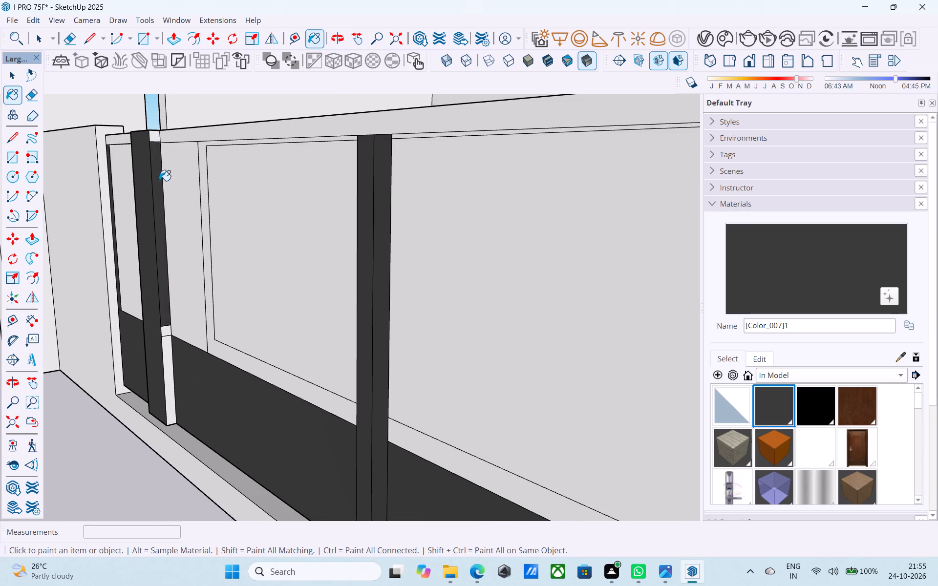
{"action": "left_click", "coordinate": [156, 140]}
{"action": "left_click", "coordinate": [170, 345]}
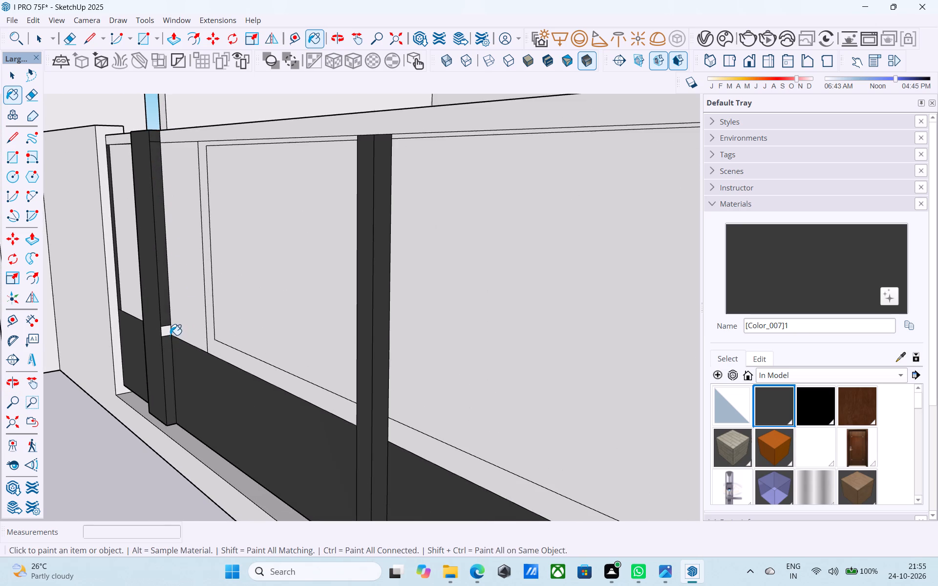
{"action": "left_click", "coordinate": [170, 335]}
Paint all segments of the right raised strip's outer side face with [Color_007]1.
{"action": "scroll", "coordinate": [141, 311], "scroll_direction": "down", "scroll_amount": 7}
{"action": "middle_click_drag", "start_coordinate": [277, 319], "coordinate": [211, 284]}
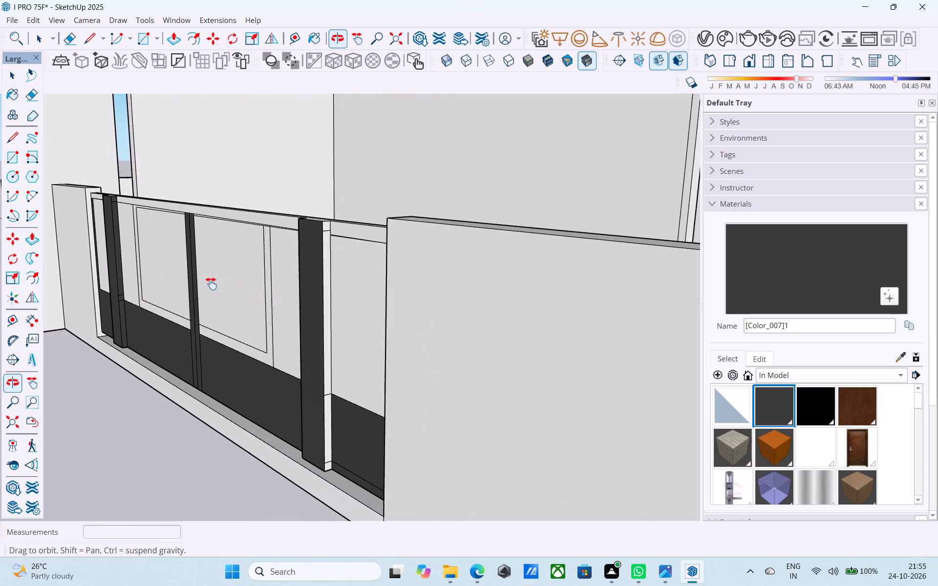
{"action": "middle_click_drag", "start_coordinate": [211, 284], "coordinate": [185, 289]}
{"action": "scroll", "coordinate": [287, 231], "scroll_direction": "up", "scroll_amount": 4}
{"action": "left_click", "coordinate": [258, 222]}
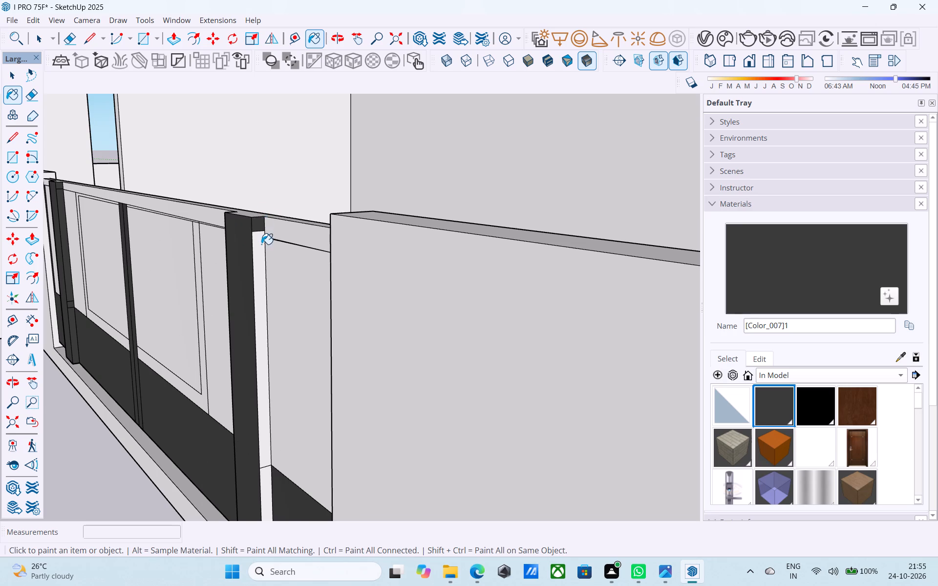
{"action": "left_click", "coordinate": [261, 244]}
{"action": "middle_click_drag", "start_coordinate": [255, 282], "coordinate": [247, 159], "text": "shift"}
{"action": "middle_click_drag", "start_coordinate": [271, 397], "coordinate": [276, 336]}
{"action": "scroll", "coordinate": [271, 348], "scroll_direction": "up", "scroll_amount": 4}
{"action": "left_click", "coordinate": [270, 348]}
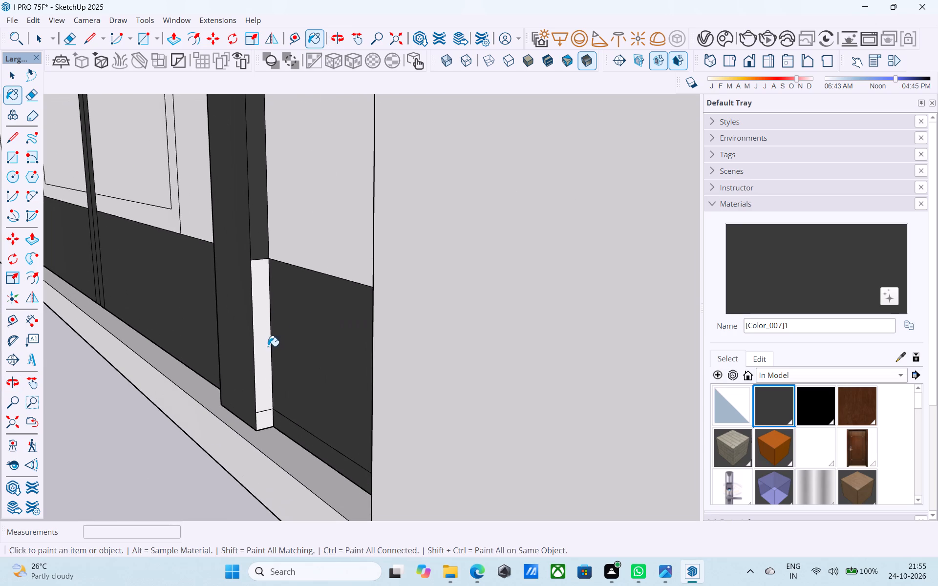
{"action": "left_click", "coordinate": [266, 422]}
Erase the short horizontal lines dividing the right raised strip's outer side face.
{"action": "key", "text": "e"}
{"action": "left_click", "coordinate": [265, 410]}
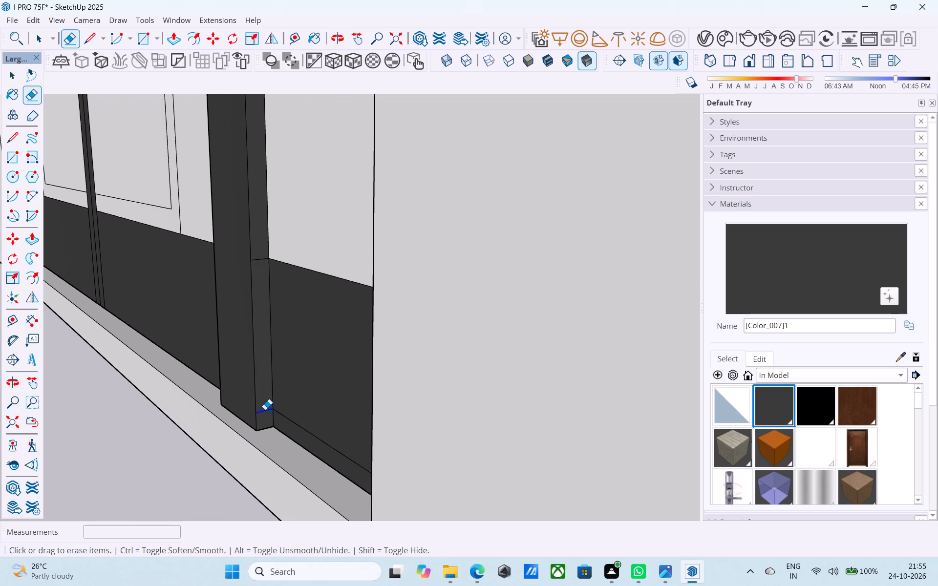
{"action": "left_click_drag", "start_coordinate": [260, 261], "coordinate": [262, 256]}
{"action": "scroll", "coordinate": [260, 258], "scroll_direction": "down", "scroll_amount": 3}
{"action": "middle_click_drag", "start_coordinate": [256, 267], "coordinate": [275, 456]}
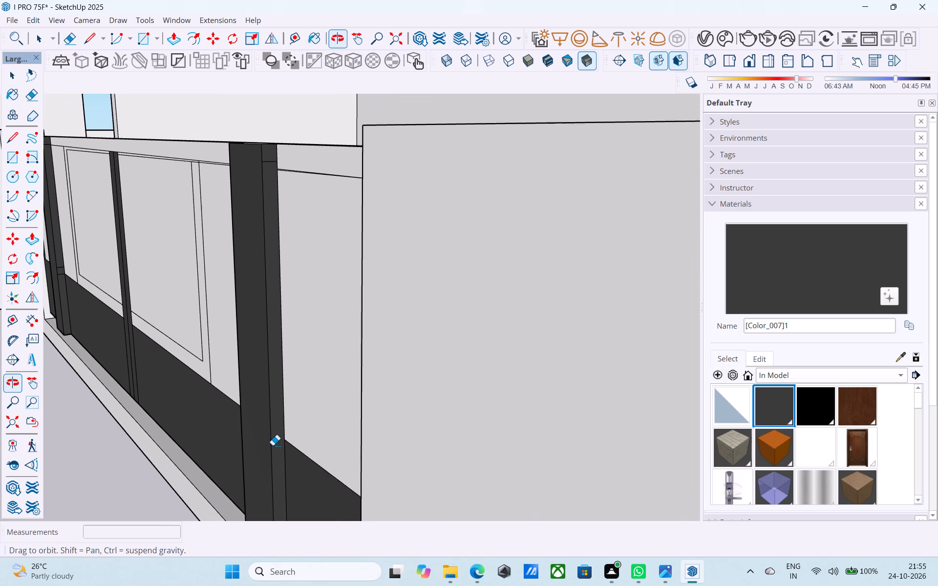
{"action": "left_click", "coordinate": [271, 164]}
Erase the short horizontal lines dividing the left raised strip's inner side face.
{"action": "scroll", "coordinate": [199, 217], "scroll_direction": "down", "scroll_amount": 1}
{"action": "middle_click_drag", "start_coordinate": [256, 222], "coordinate": [478, 344], "text": "shift"}
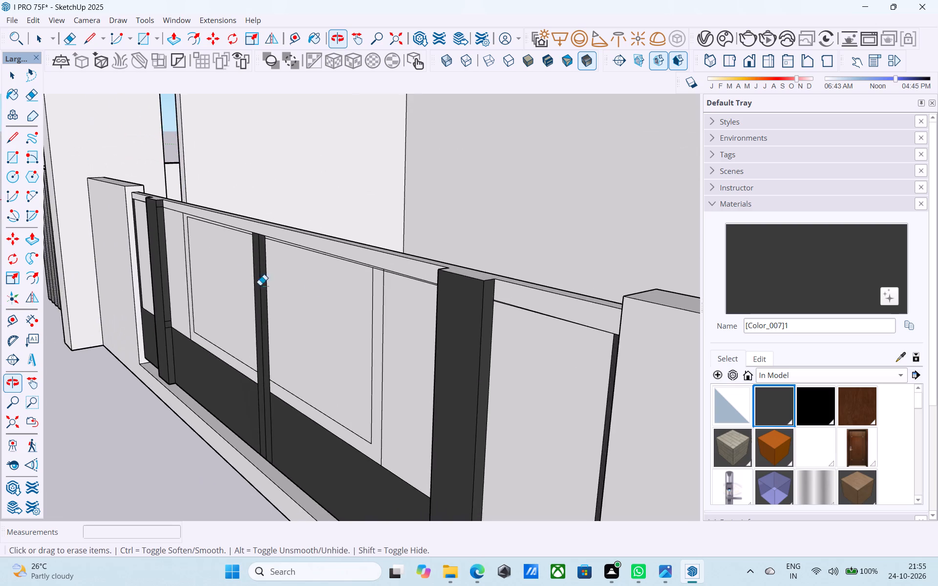
{"action": "scroll", "coordinate": [199, 239], "scroll_direction": "up", "scroll_amount": 11, "text": "shift"}
{"action": "left_click_drag", "start_coordinate": [128, 182], "coordinate": [131, 175]}
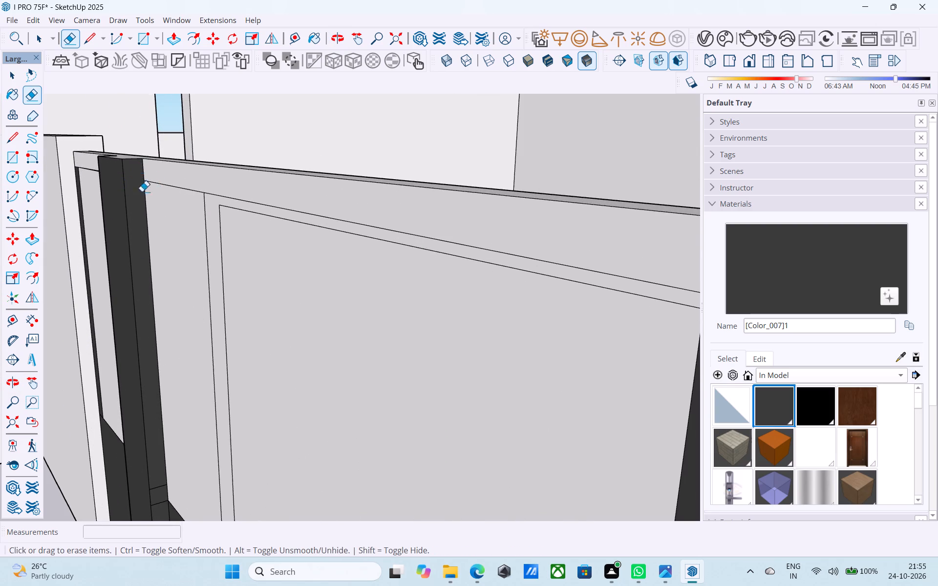
{"action": "middle_click_drag", "start_coordinate": [128, 302], "coordinate": [145, 147], "text": "shift"}
{"action": "left_click_drag", "start_coordinate": [178, 360], "coordinate": [174, 355]}
{"action": "left_click_drag", "start_coordinate": [174, 343], "coordinate": [177, 323]}
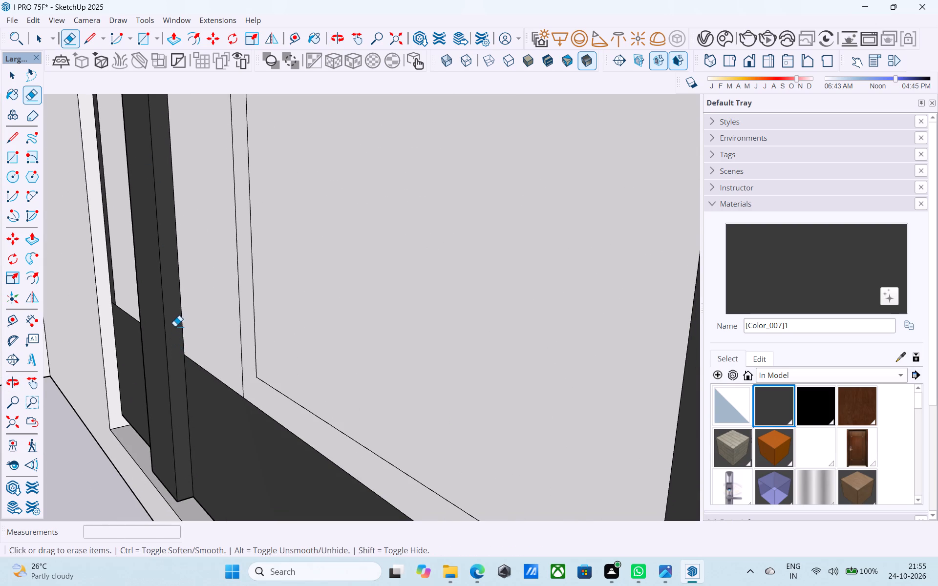
Paint the gate's top rail with [Color_007]1, covering the middle section and both end sections.
{"action": "scroll", "coordinate": [172, 324], "scroll_direction": "down", "scroll_amount": 11}
{"action": "scroll", "coordinate": [257, 325], "scroll_direction": "down", "scroll_amount": 4}
{"action": "middle_click_drag", "start_coordinate": [249, 333], "coordinate": [357, 304], "text": "shift"}
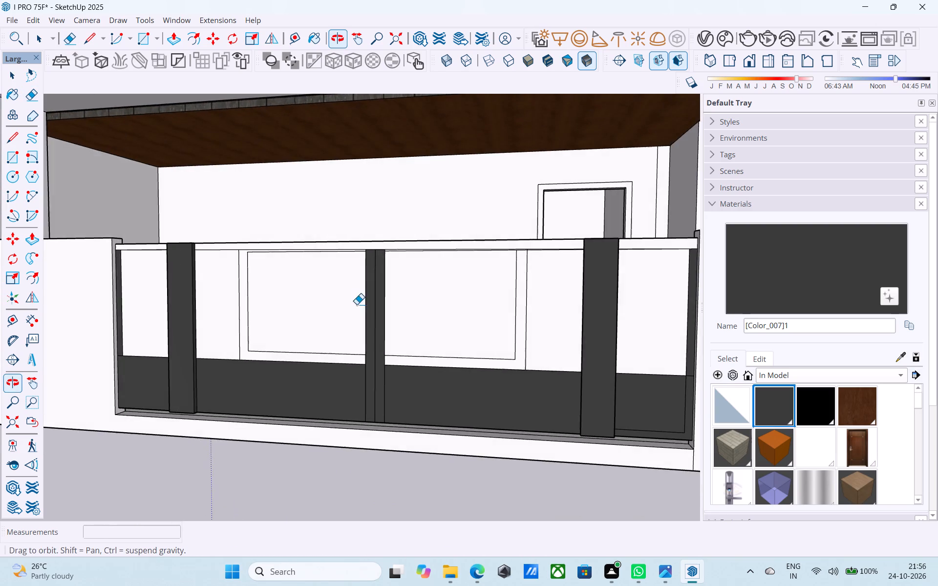
{"action": "middle_click_drag", "start_coordinate": [357, 304], "coordinate": [301, 325]}
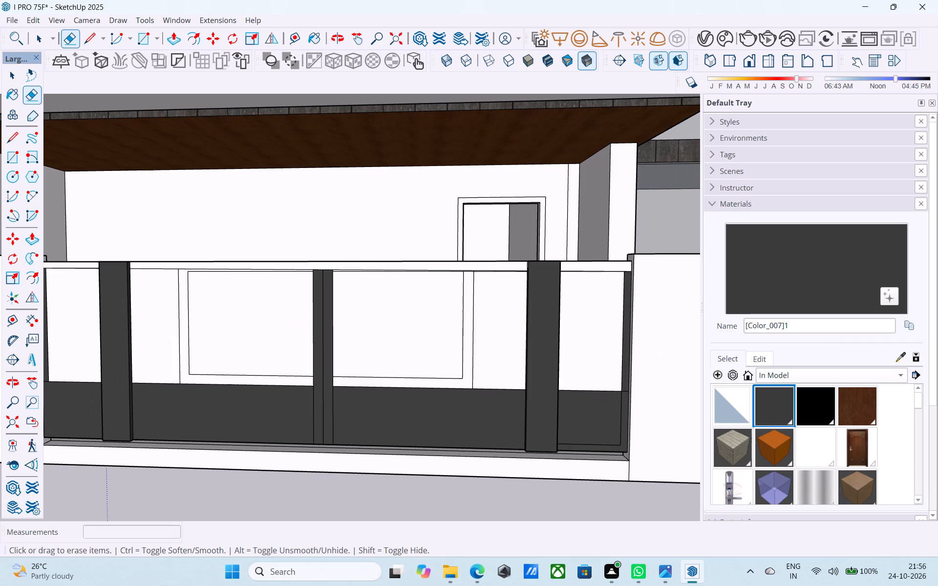
{"action": "left_click", "coordinate": [805, 282]}
{"action": "scroll", "coordinate": [364, 264], "scroll_direction": "up", "scroll_amount": 3}
{"action": "left_click", "coordinate": [364, 264]}
{"action": "scroll", "coordinate": [364, 264], "scroll_direction": "down", "scroll_amount": 3}
{"action": "middle_click_drag", "start_coordinate": [364, 264], "coordinate": [511, 265], "text": "shift"}
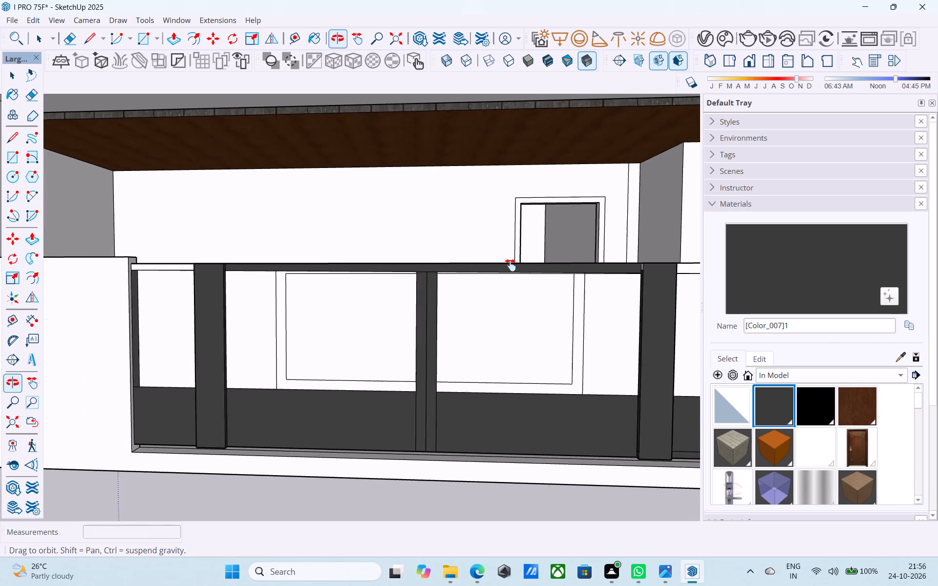
{"action": "middle_click_drag", "start_coordinate": [511, 265], "coordinate": [532, 265], "text": "shift"}
{"action": "left_click", "coordinate": [239, 267]}
{"action": "scroll", "coordinate": [456, 283], "scroll_direction": "down", "scroll_amount": 1}
{"action": "middle_click_drag", "start_coordinate": [469, 286], "coordinate": [234, 281]}
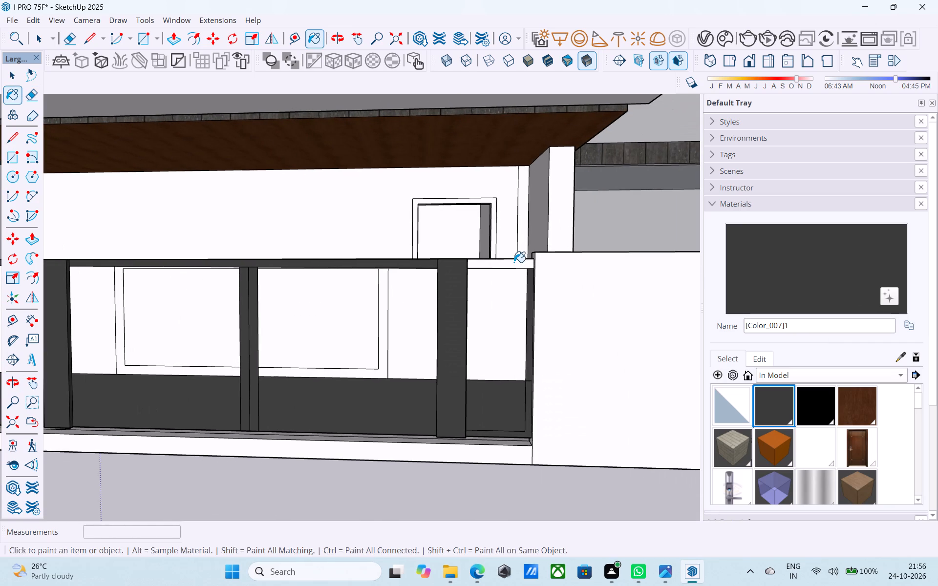
{"action": "left_click", "coordinate": [514, 262]}
Paint both halves of the gate's inner rectangular frame and the thin strip under the top rail with [Color_007]1.
{"action": "left_click", "coordinate": [385, 308]}
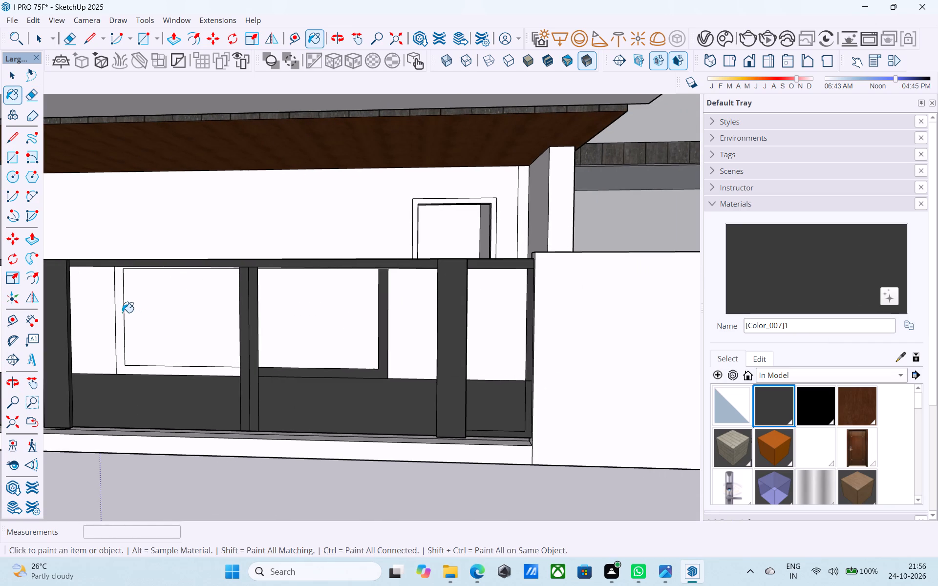
{"action": "left_click", "coordinate": [119, 311]}
{"action": "middle_click_drag", "start_coordinate": [234, 305], "coordinate": [244, 292]}
{"action": "scroll", "coordinate": [289, 268], "scroll_direction": "up", "scroll_amount": 7}
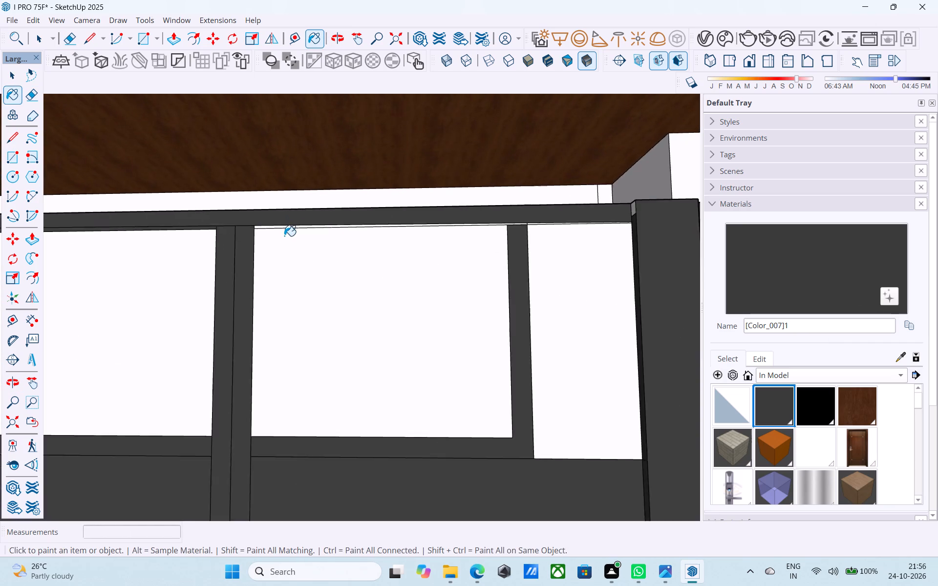
{"action": "scroll", "coordinate": [284, 236], "scroll_direction": "up", "scroll_amount": 8}
{"action": "left_click", "coordinate": [283, 217]}
Paint the bottom end faces of the gate's raised vertical strips with [Color_007]1.
{"action": "scroll", "coordinate": [283, 217], "scroll_direction": "down", "scroll_amount": 4}
{"action": "middle_click_drag", "start_coordinate": [283, 226], "coordinate": [317, 201]}
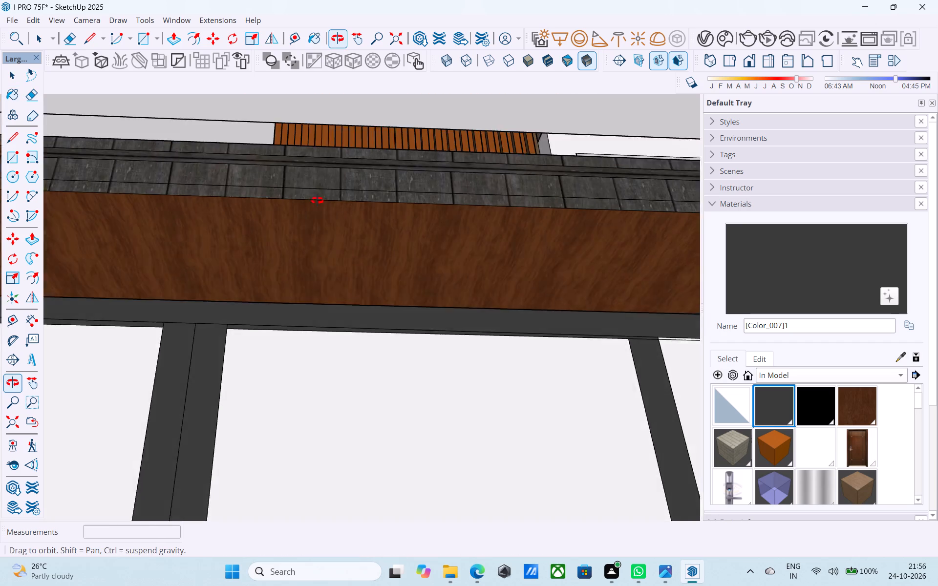
{"action": "middle_click_drag", "start_coordinate": [317, 201], "coordinate": [323, 180]}
{"action": "scroll", "coordinate": [323, 180], "scroll_direction": "down", "scroll_amount": 5}
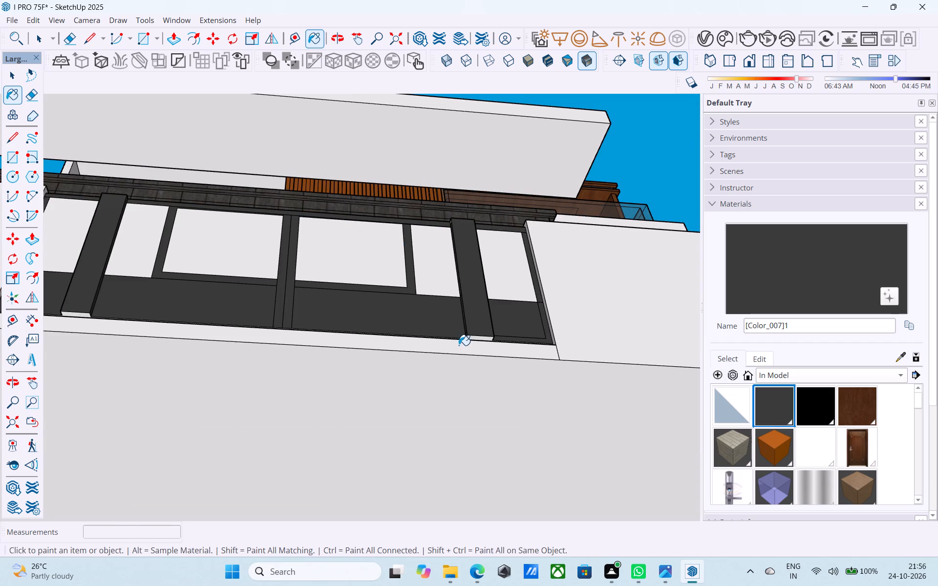
{"action": "middle_click_drag", "start_coordinate": [457, 344], "coordinate": [560, 308], "text": "shift"}
{"action": "scroll", "coordinate": [587, 311], "scroll_direction": "up", "scroll_amount": 4}
{"action": "left_click", "coordinate": [587, 295]}
{"action": "left_click", "coordinate": [589, 299]}
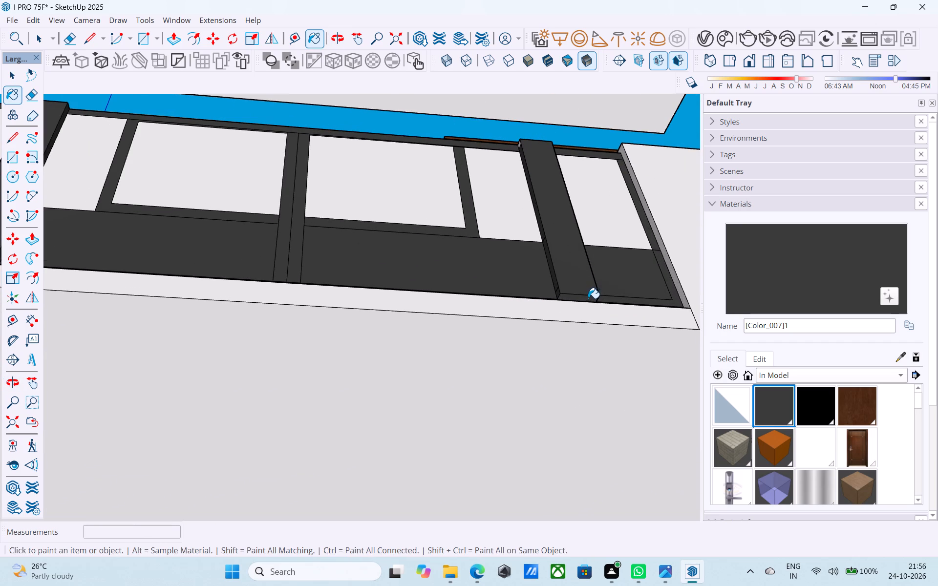
{"action": "scroll", "coordinate": [588, 298], "scroll_direction": "down", "scroll_amount": 6}
{"action": "scroll", "coordinate": [244, 282], "scroll_direction": "up", "scroll_amount": 13}
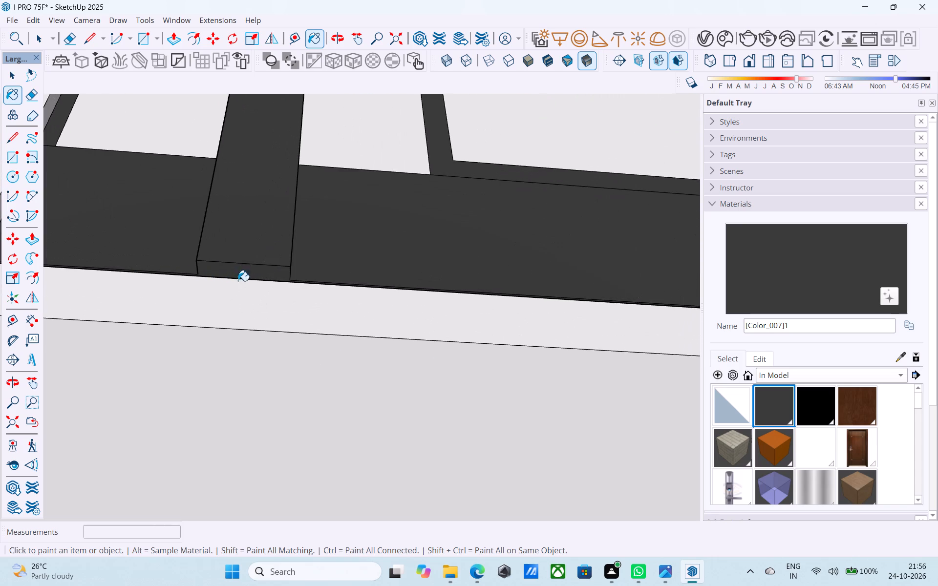
Save the model.
{"action": "middle_click_drag", "start_coordinate": [234, 300], "coordinate": [218, 499]}
{"action": "scroll", "coordinate": [226, 483], "scroll_direction": "down", "scroll_amount": 17}
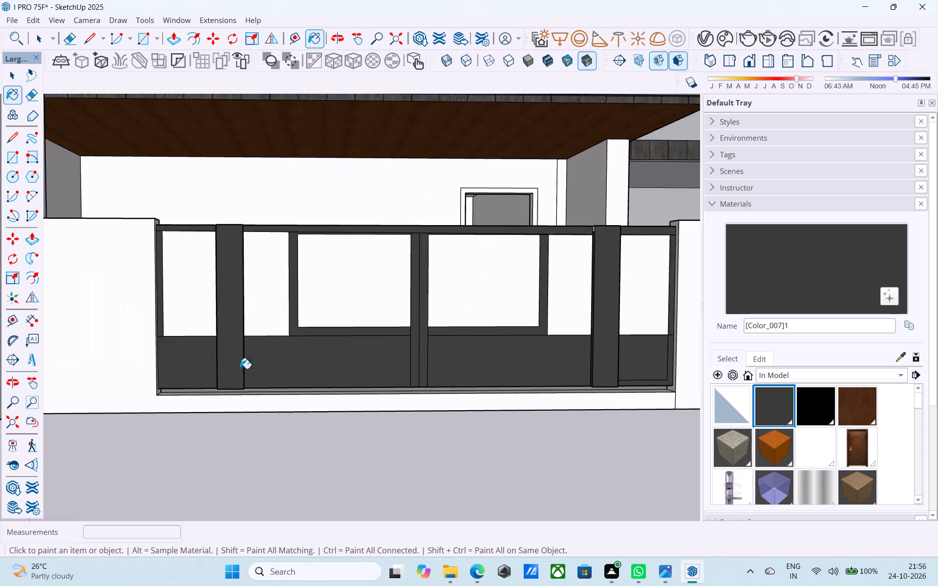
{"action": "scroll", "coordinate": [240, 369], "scroll_direction": "down", "scroll_amount": 4}
{"action": "middle_click_drag", "start_coordinate": [238, 365], "coordinate": [233, 397]}
{"action": "scroll", "coordinate": [268, 370], "scroll_direction": "up", "scroll_amount": 4}
{"action": "key", "text": "space"}
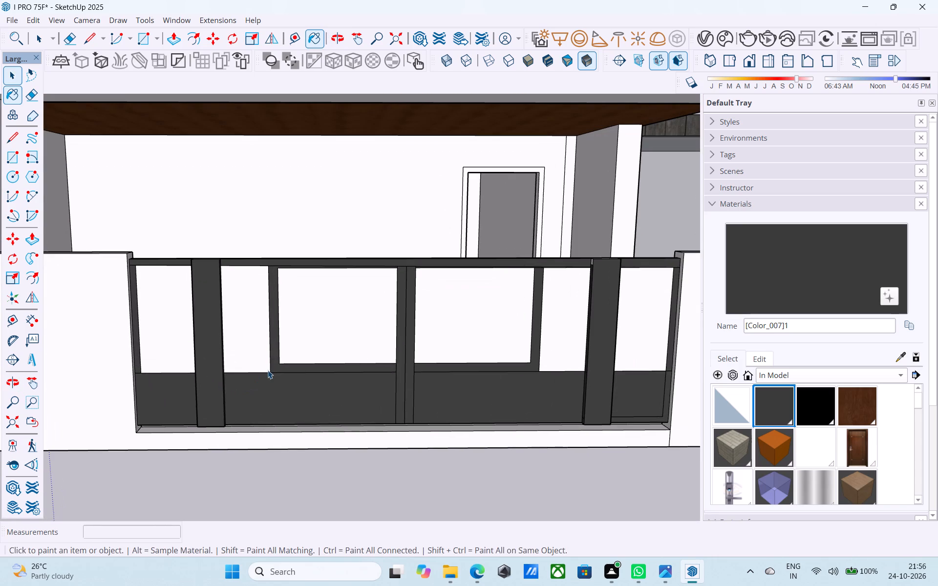
{"action": "key", "text": "ctrl+s"}
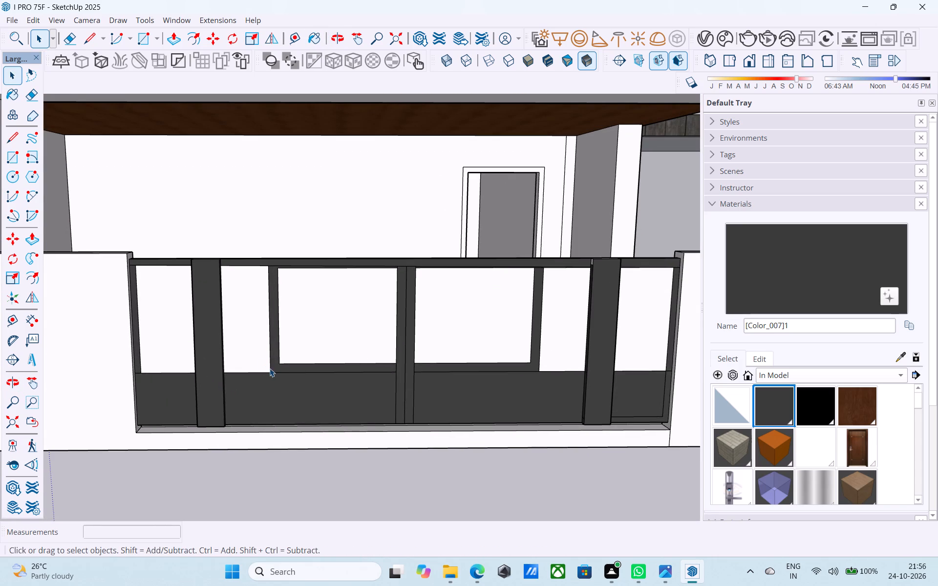
Copy the outer vertical edge of the gate's left inner panel 3' 3" across to the centre post, dividing the span into 40 equal spaces.
{"action": "middle_click_drag", "start_coordinate": [270, 368], "coordinate": [202, 401], "text": "shift"}
{"action": "scroll", "coordinate": [220, 325], "scroll_direction": "up", "scroll_amount": 8}
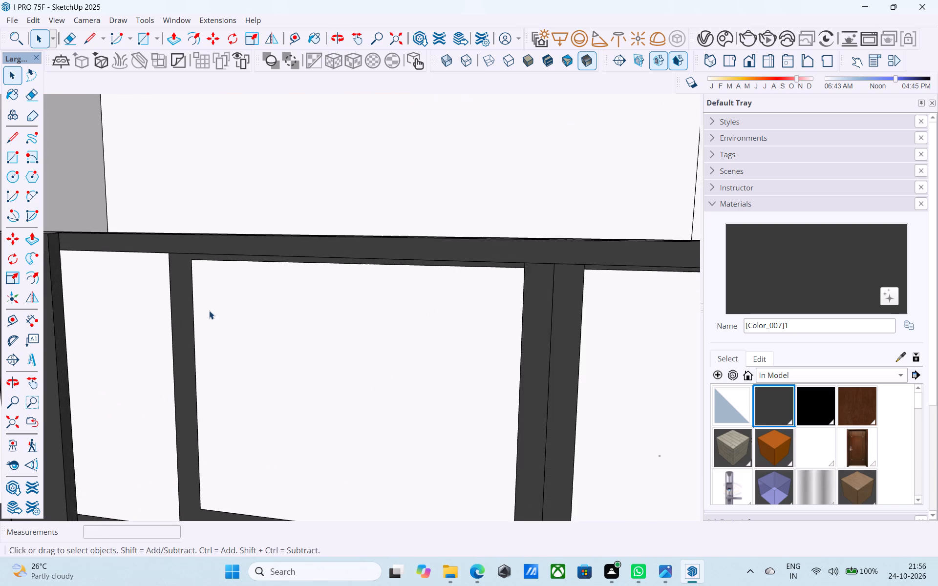
{"action": "scroll", "coordinate": [209, 311], "scroll_direction": "up", "scroll_amount": 5}
{"action": "left_click", "coordinate": [189, 294]}
{"action": "scroll", "coordinate": [194, 301], "scroll_direction": "down", "scroll_amount": 5}
{"action": "middle_click_drag", "start_coordinate": [261, 334], "coordinate": [235, 306], "text": "shift"}
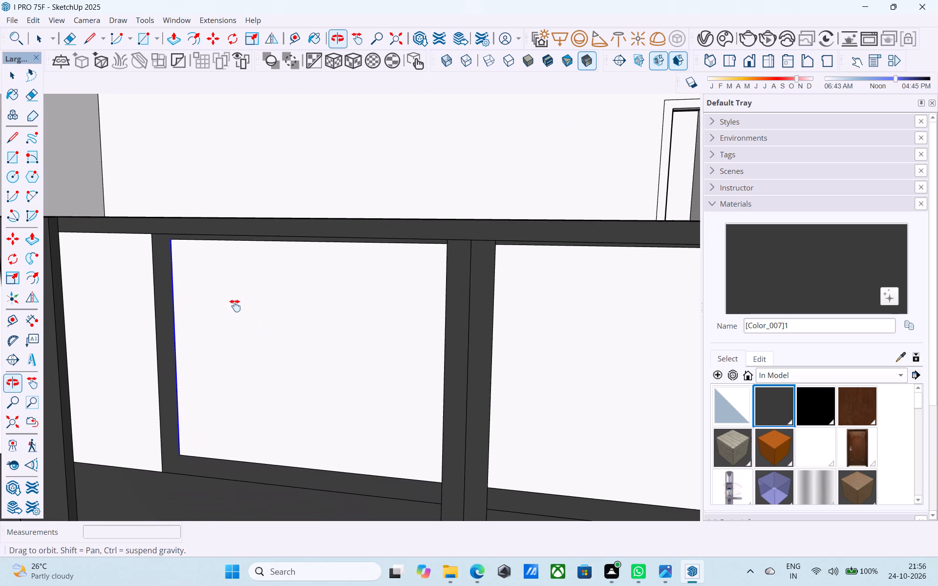
{"action": "middle_click_drag", "start_coordinate": [235, 306], "coordinate": [430, 322], "text": "shift"}
{"action": "key", "text": "m"}
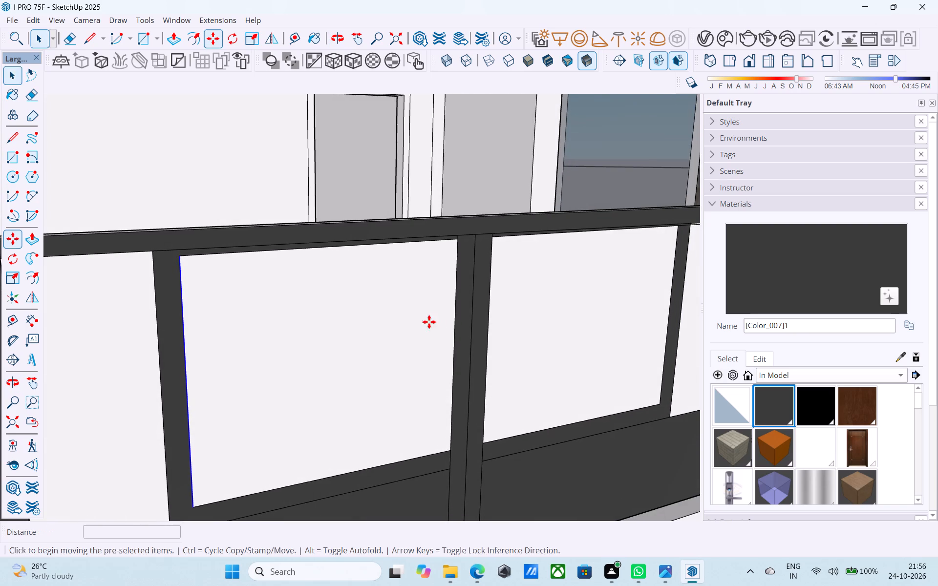
{"action": "scroll", "coordinate": [192, 261], "scroll_direction": "up", "scroll_amount": 4}
{"action": "left_click", "coordinate": [178, 256]}
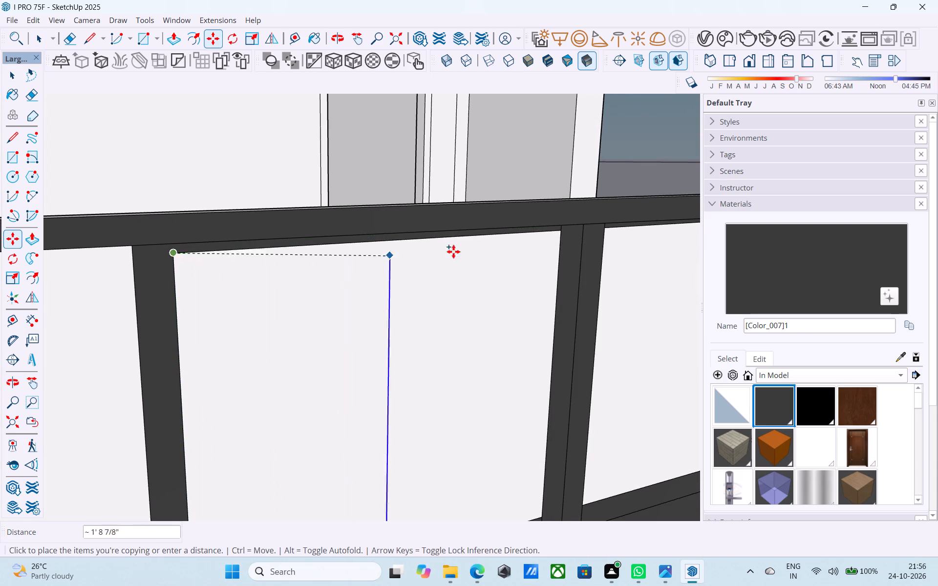
{"action": "scroll", "coordinate": [557, 232], "scroll_direction": "up", "scroll_amount": 7}
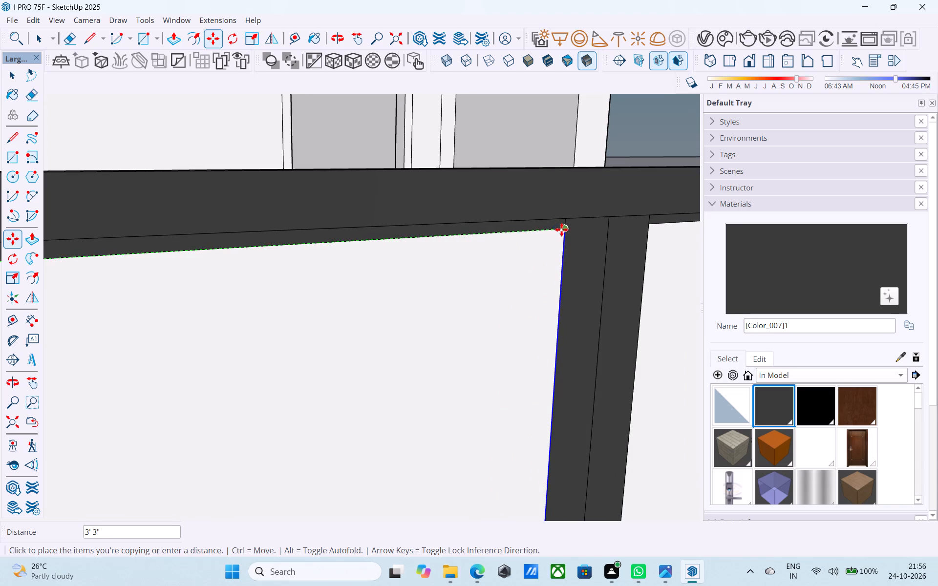
{"action": "left_click", "coordinate": [561, 230]}
{"action": "key", "text": "slash"}
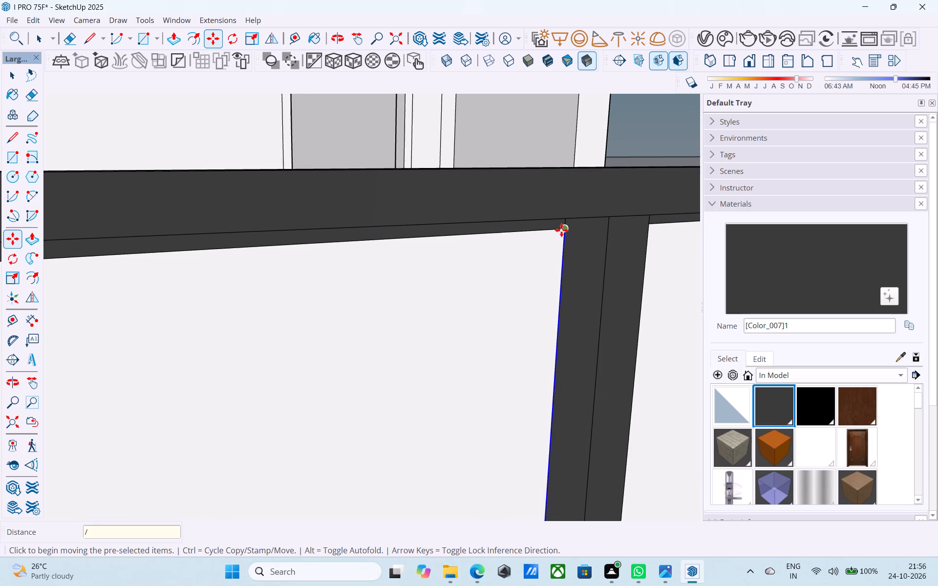
{"action": "type", "text": "40"}
{"action": "key", "text": "Return"}
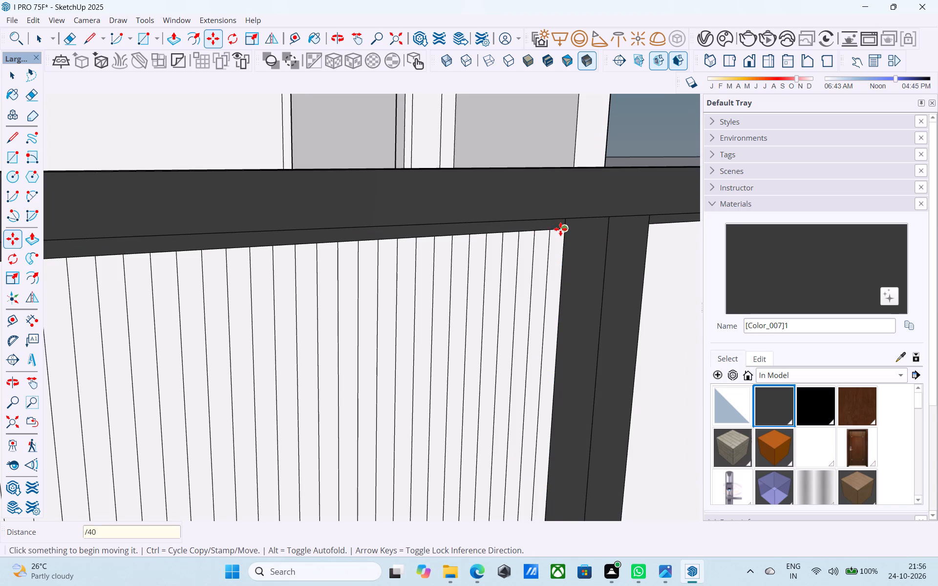
{"action": "scroll", "coordinate": [547, 227], "scroll_direction": "down", "scroll_amount": 17}
{"action": "middle_click_drag", "start_coordinate": [455, 232], "coordinate": [293, 219]}
{"action": "scroll", "coordinate": [271, 220], "scroll_direction": "down", "scroll_amount": 5}
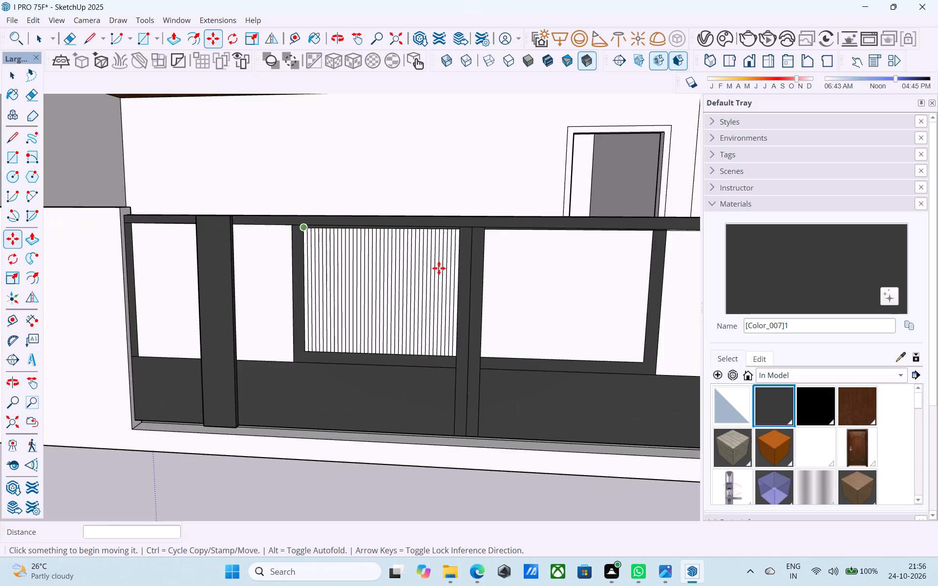
{"action": "middle_click_drag", "start_coordinate": [470, 280], "coordinate": [356, 273], "text": "shift"}
{"action": "key", "text": "space"}
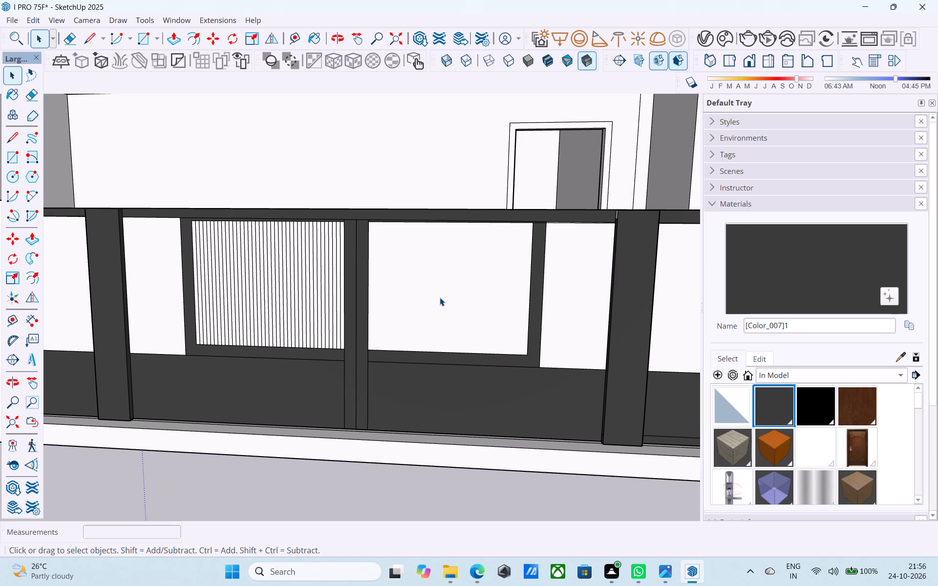
Copy the centre-post edge of the gate's right inner panel 3' 3" to its far side, dividing the span into 40 equal spaces.
{"action": "middle_click_drag", "start_coordinate": [434, 294], "coordinate": [364, 290], "text": "shift"}
{"action": "scroll", "coordinate": [346, 234], "scroll_direction": "up", "scroll_amount": 8}
{"action": "left_click", "coordinate": [338, 219]}
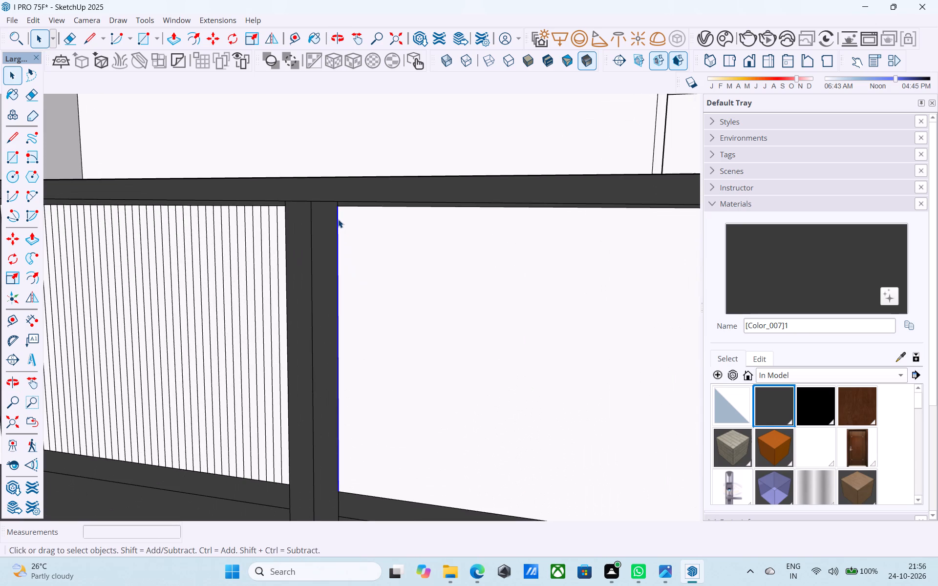
{"action": "key", "text": "m"}
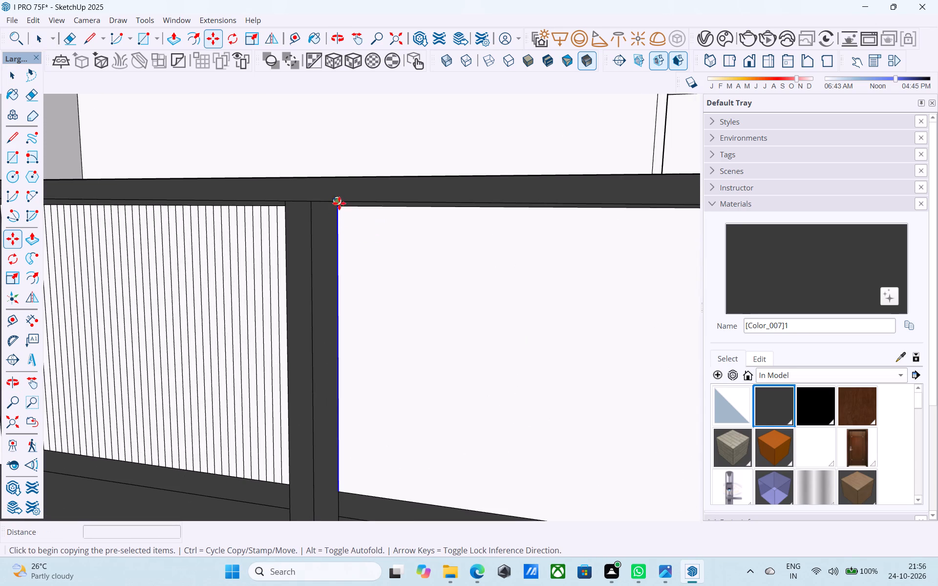
{"action": "left_click", "coordinate": [339, 207]}
{"action": "scroll", "coordinate": [429, 247], "scroll_direction": "down", "scroll_amount": 5}
{"action": "middle_click_drag", "start_coordinate": [439, 260], "coordinate": [447, 253]}
{"action": "scroll", "coordinate": [462, 242], "scroll_direction": "up", "scroll_amount": 2}
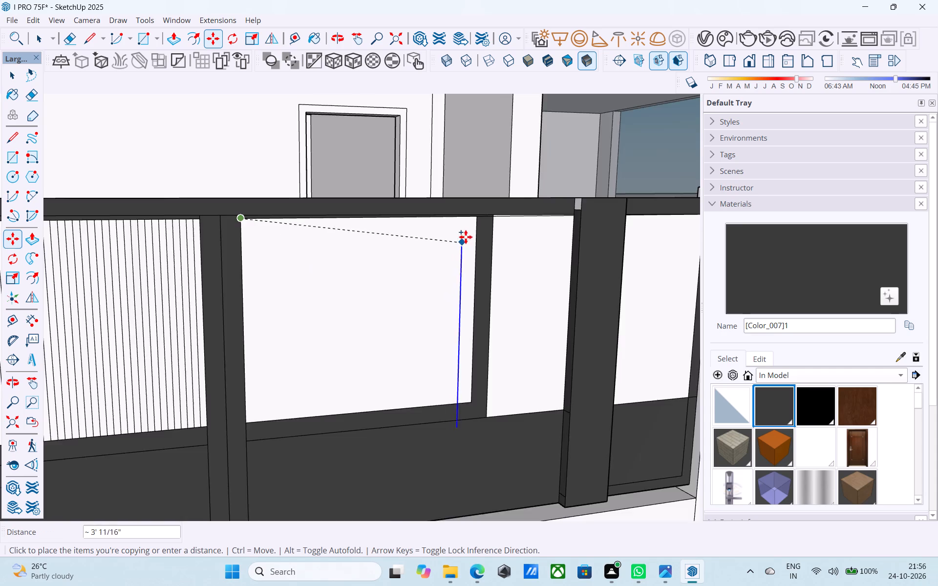
{"action": "scroll", "coordinate": [466, 237], "scroll_direction": "up", "scroll_amount": 9}
{"action": "scroll", "coordinate": [499, 187], "scroll_direction": "up", "scroll_amount": 2}
{"action": "left_click", "coordinate": [500, 185]}
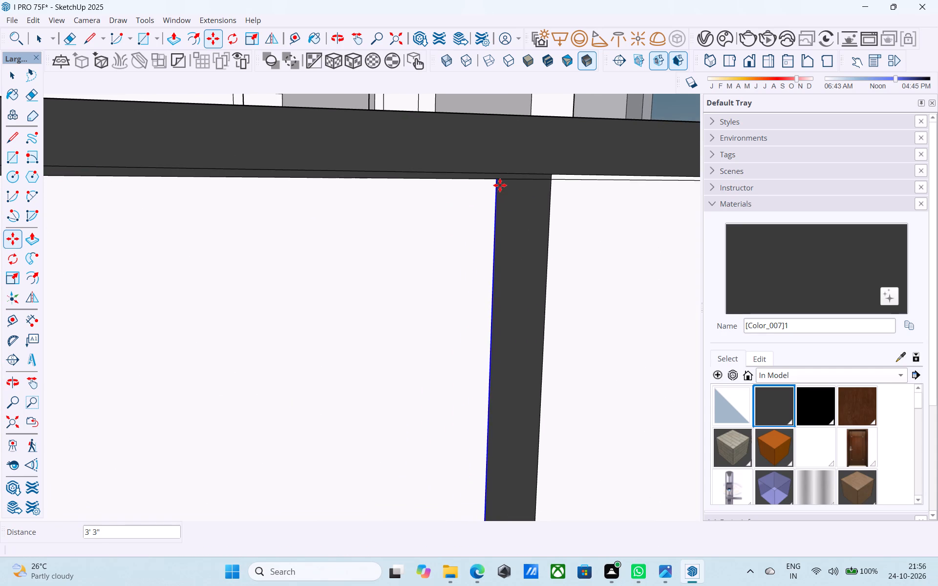
{"action": "type", "text": "/40"}
{"action": "key", "text": "Return"}
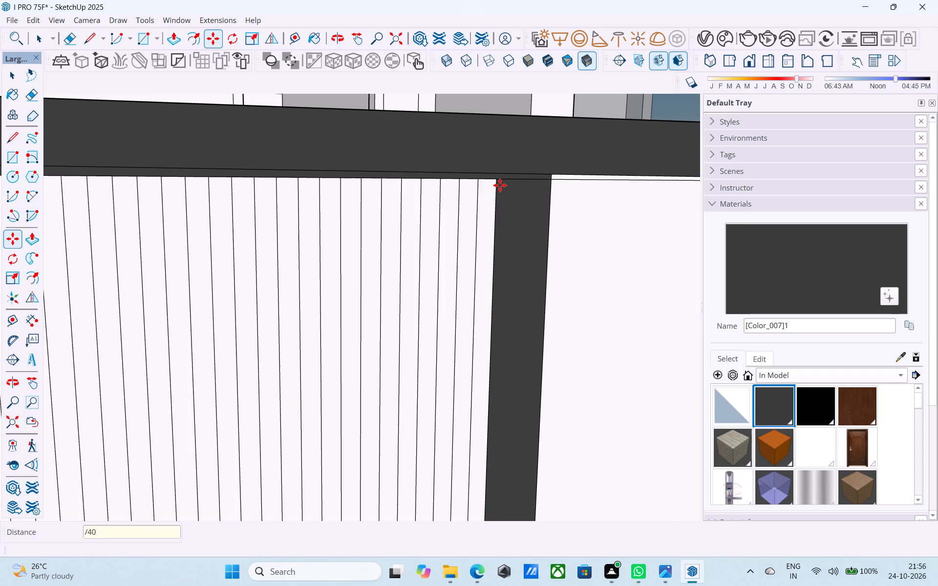
{"action": "scroll", "coordinate": [500, 185], "scroll_direction": "down", "scroll_amount": 7}
{"action": "key", "text": "space"}
Examine the lined gate panels and the whole front elevation of the house from near and far.
{"action": "scroll", "coordinate": [503, 182], "scroll_direction": "down", "scroll_amount": 12}
{"action": "middle_click_drag", "start_coordinate": [522, 195], "coordinate": [444, 224]}
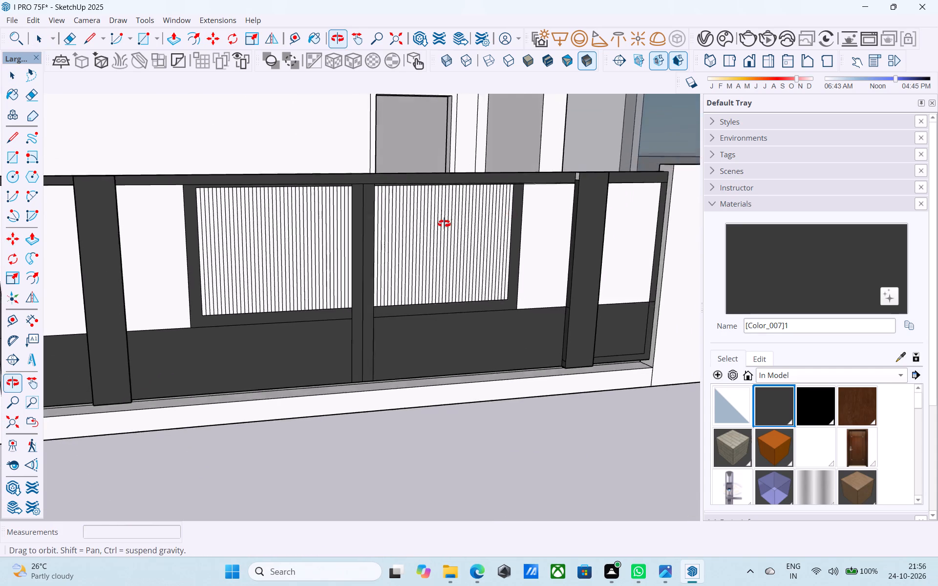
{"action": "middle_click_drag", "start_coordinate": [444, 224], "coordinate": [418, 218]}
{"action": "middle_click_drag", "start_coordinate": [377, 234], "coordinate": [441, 218]}
{"action": "scroll", "coordinate": [424, 197], "scroll_direction": "down", "scroll_amount": 16}
{"action": "scroll", "coordinate": [387, 217], "scroll_direction": "up", "scroll_amount": 1}
{"action": "scroll", "coordinate": [387, 217], "scroll_direction": "down", "scroll_amount": 6}
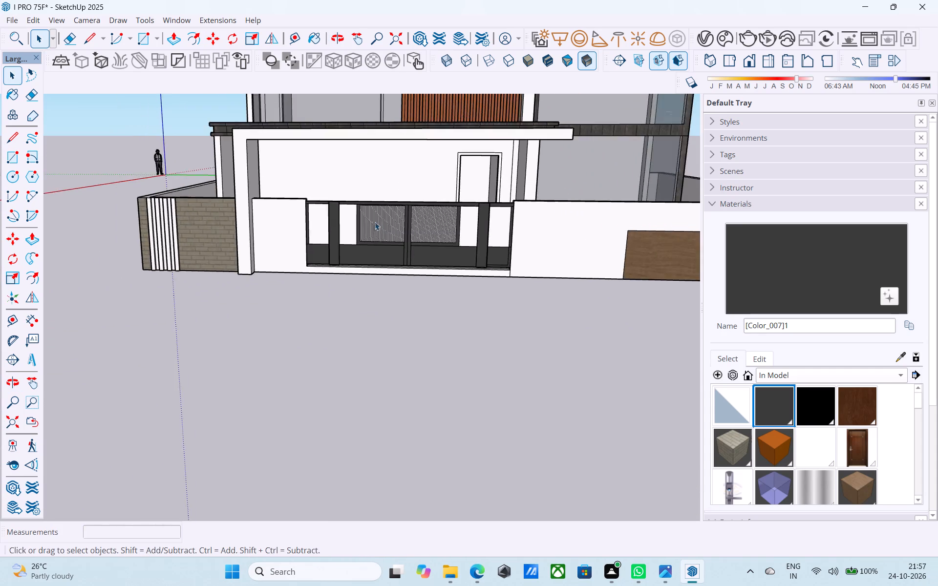
{"action": "scroll", "coordinate": [375, 222], "scroll_direction": "down", "scroll_amount": 7}
{"action": "middle_click_drag", "start_coordinate": [365, 223], "coordinate": [399, 166]}
{"action": "scroll", "coordinate": [402, 151], "scroll_direction": "up", "scroll_amount": 7}
{"action": "middle_click_drag", "start_coordinate": [401, 149], "coordinate": [396, 166]}
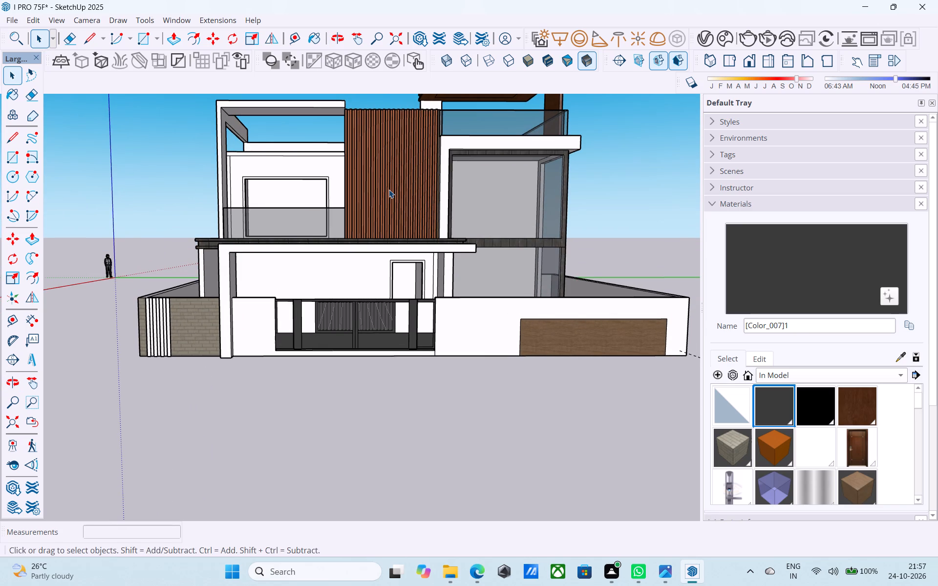
{"action": "scroll", "coordinate": [389, 189], "scroll_direction": "down", "scroll_amount": 1}
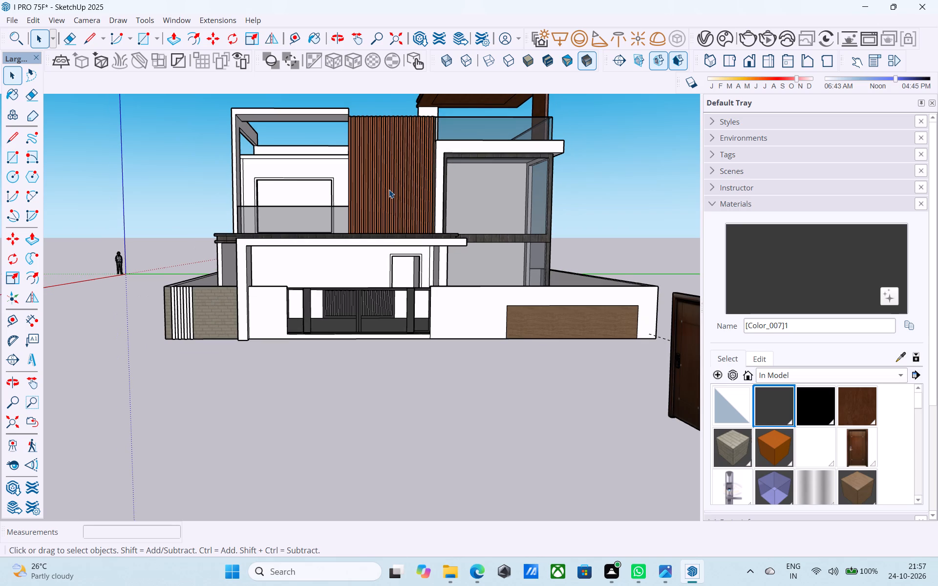
{"action": "scroll", "coordinate": [389, 189], "scroll_direction": "down", "scroll_amount": 1}
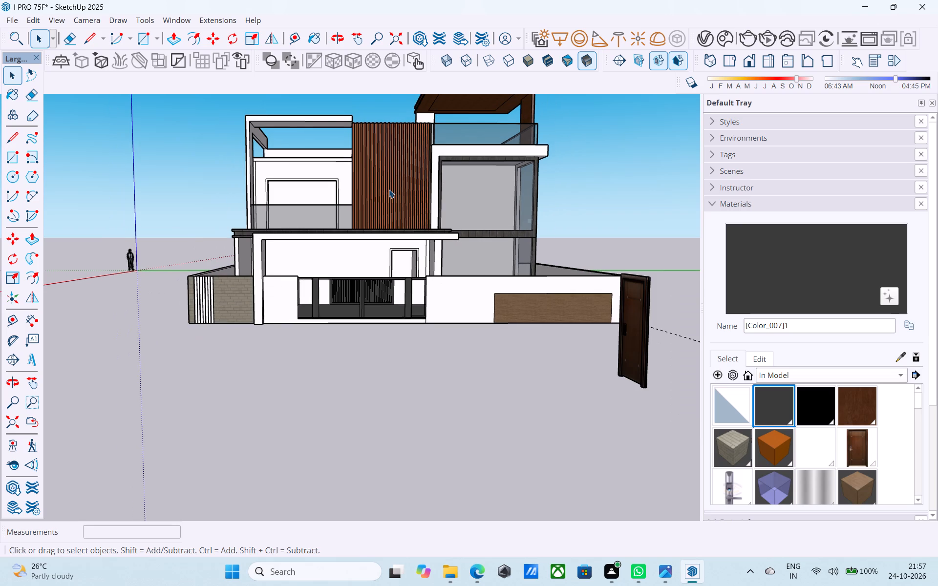
{"action": "scroll", "coordinate": [389, 189], "scroll_direction": "down", "scroll_amount": 2}
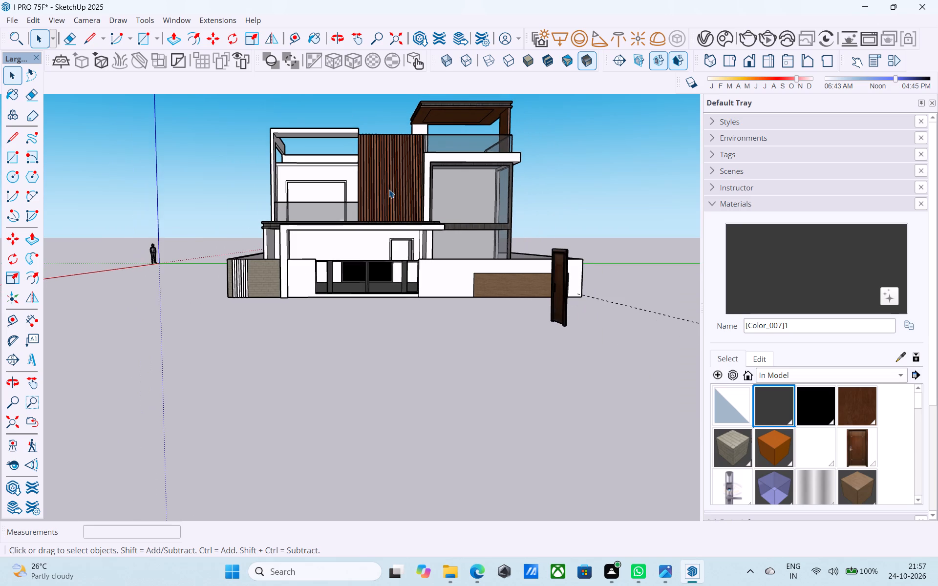
{"action": "scroll", "coordinate": [426, 273], "scroll_direction": "down", "scroll_amount": 3}
{"action": "scroll", "coordinate": [403, 199], "scroll_direction": "up", "scroll_amount": 2}
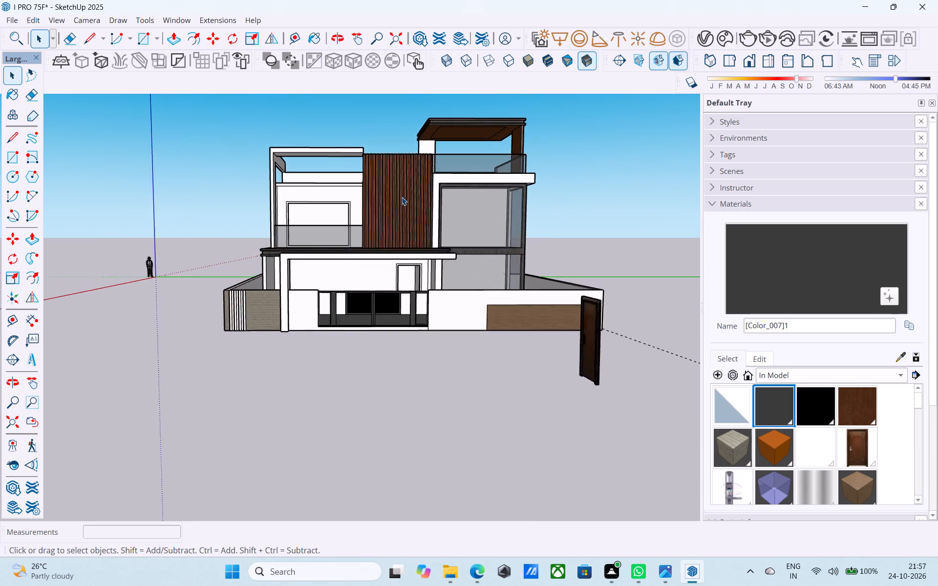
{"action": "scroll", "coordinate": [402, 197], "scroll_direction": "up", "scroll_amount": 4}
{"action": "middle_click_drag", "start_coordinate": [402, 197], "coordinate": [382, 195]}
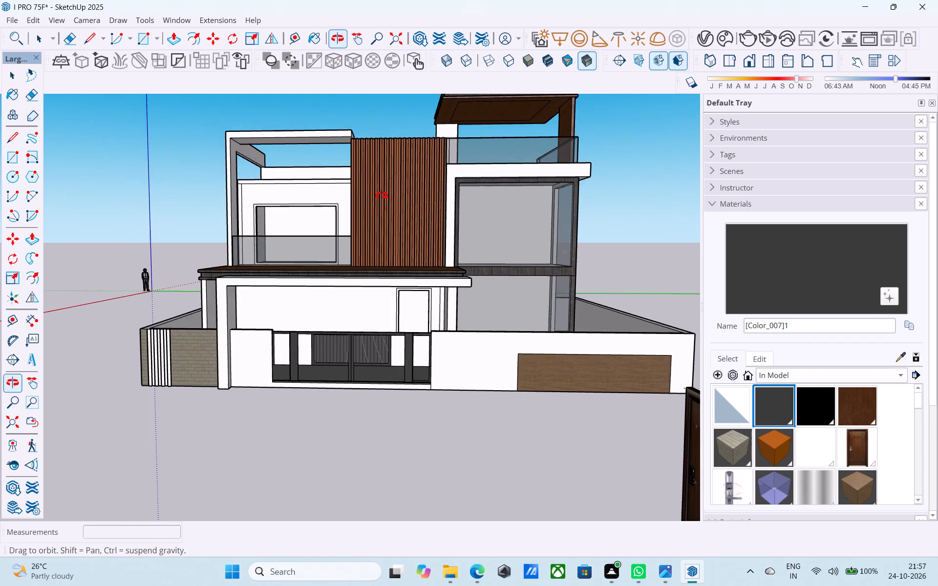
{"action": "middle_click_drag", "start_coordinate": [382, 195], "coordinate": [444, 197]}
{"action": "scroll", "coordinate": [344, 345], "scroll_direction": "up", "scroll_amount": 12}
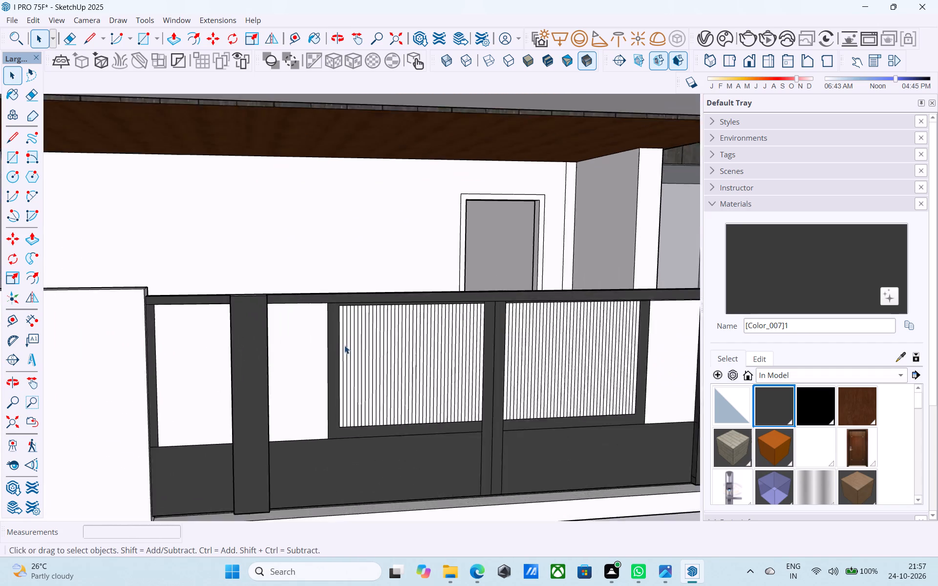
{"action": "scroll", "coordinate": [344, 345], "scroll_direction": "up", "scroll_amount": 4}
{"action": "scroll", "coordinate": [344, 345], "scroll_direction": "down", "scroll_amount": 8}
{"action": "middle_click_drag", "start_coordinate": [341, 348], "coordinate": [341, 288]}
{"action": "scroll", "coordinate": [272, 343], "scroll_direction": "up", "scroll_amount": 7}
{"action": "middle_click_drag", "start_coordinate": [260, 333], "coordinate": [242, 392]}
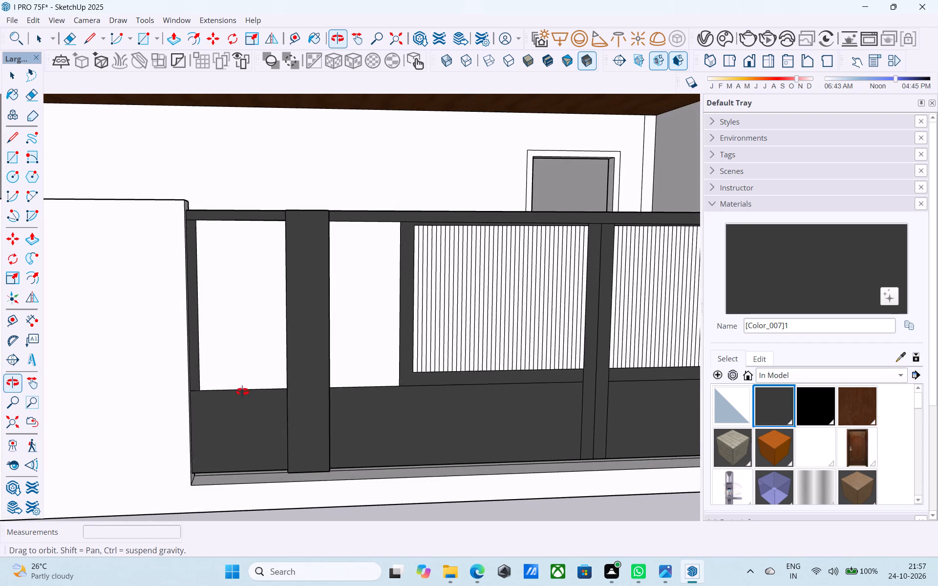
{"action": "middle_click_drag", "start_coordinate": [242, 392], "coordinate": [409, 404]}
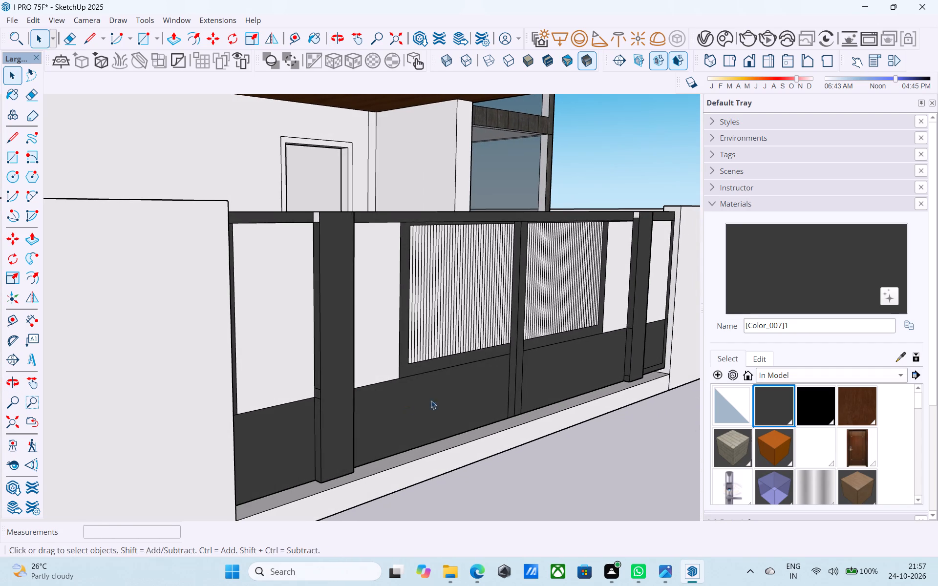
Paint the unpainted side face at the top of the gate's left raised vertical strip with [Color_007]1.
{"action": "left_click", "coordinate": [769, 267]}
{"action": "scroll", "coordinate": [331, 235], "scroll_direction": "up", "scroll_amount": 16}
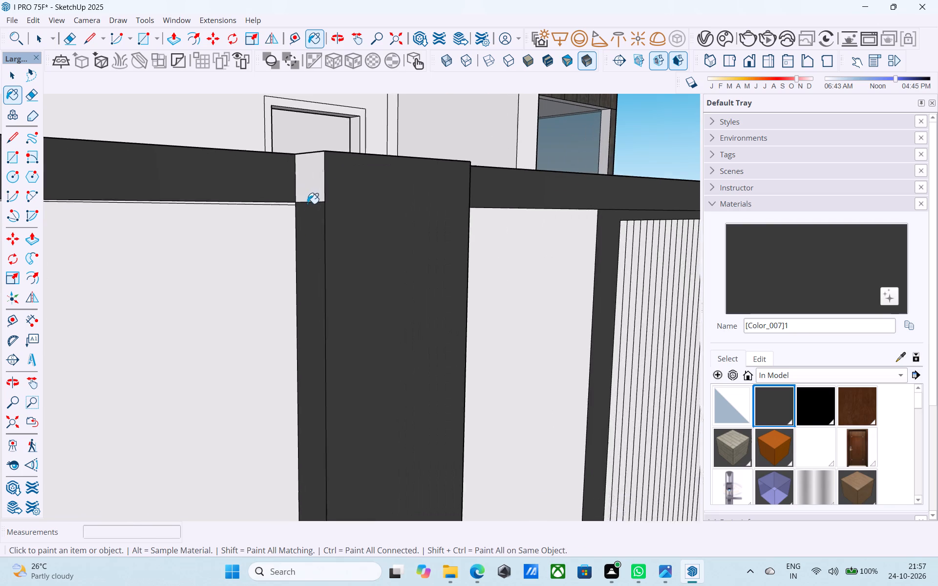
{"action": "left_click", "coordinate": [310, 196]}
Erase the short dividing line across the side face of the left raised strip, level with the top rail's underside.
{"action": "scroll", "coordinate": [309, 200], "scroll_direction": "up", "scroll_amount": 7}
{"action": "key", "text": "e"}
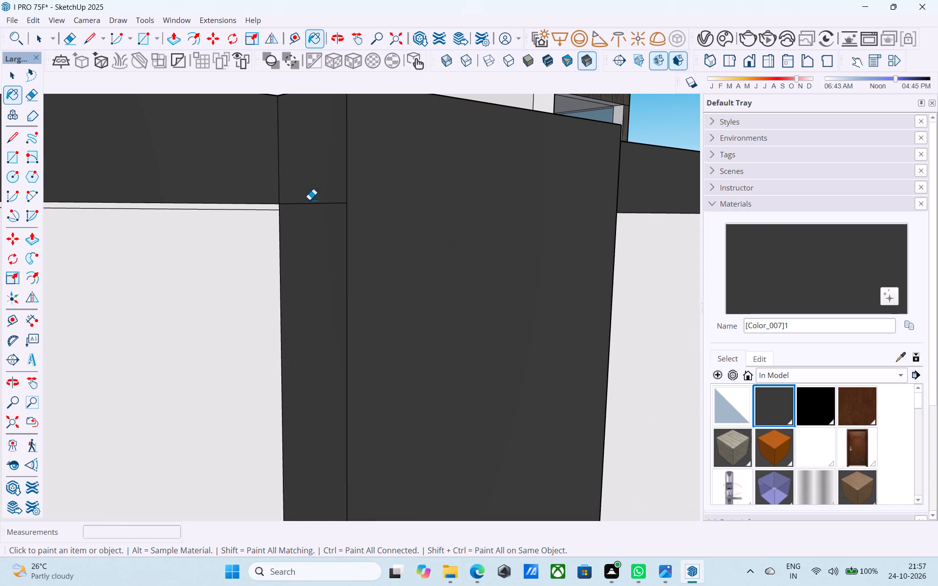
{"action": "left_click", "coordinate": [309, 200]}
{"action": "left_click_drag", "start_coordinate": [311, 202], "coordinate": [314, 209]}
{"action": "scroll", "coordinate": [314, 208], "scroll_direction": "down", "scroll_amount": 13}
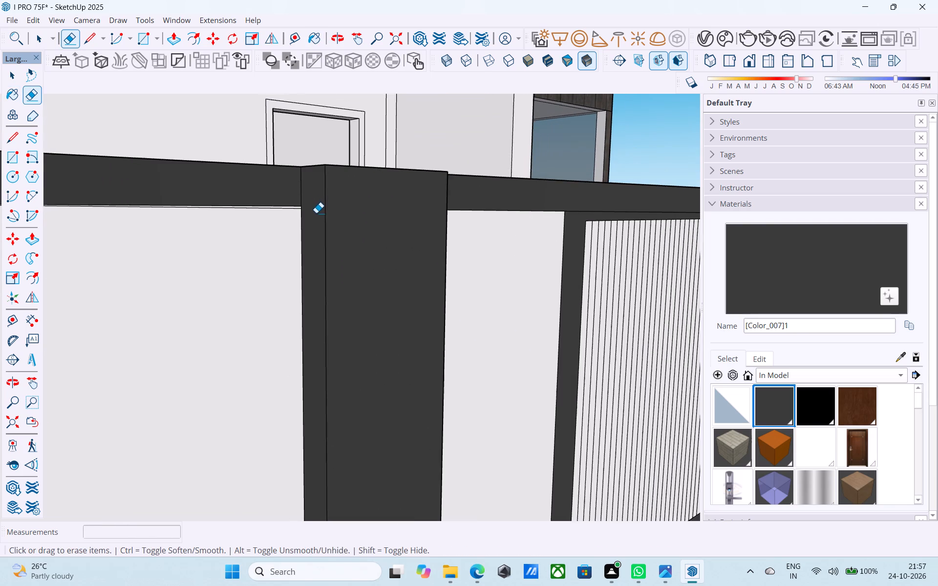
Erase the short joint line at the gate frame's upper-left corner, between the top rail and the end upright.
{"action": "middle_click_drag", "start_coordinate": [324, 213], "coordinate": [23, 251]}
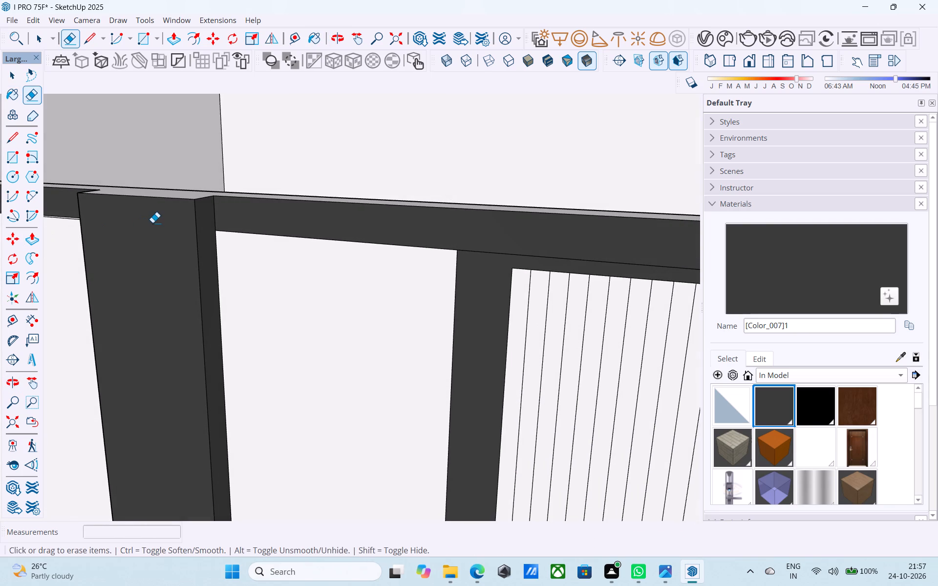
{"action": "middle_click_drag", "start_coordinate": [154, 222], "coordinate": [469, 172], "text": "shift"}
{"action": "scroll", "coordinate": [166, 170], "scroll_direction": "up", "scroll_amount": 2}
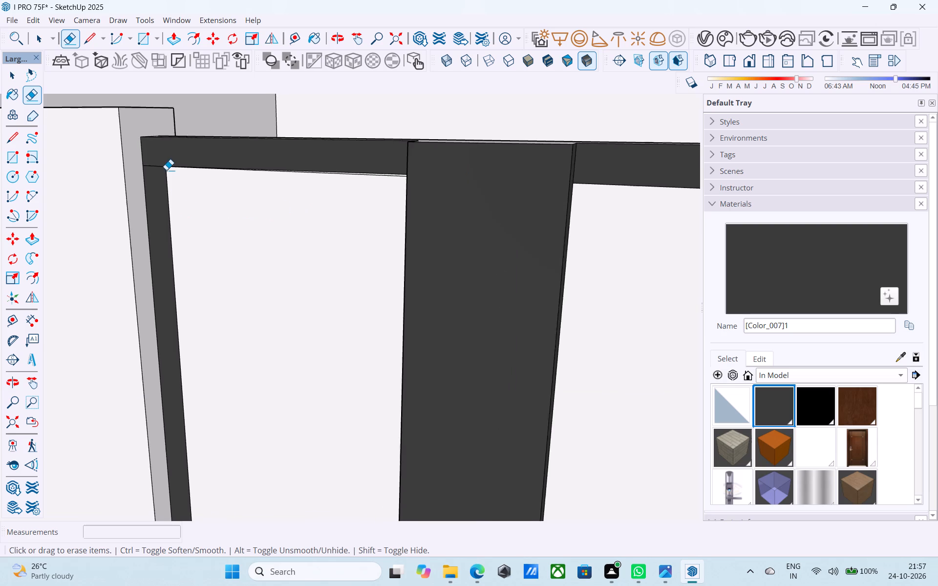
{"action": "scroll", "coordinate": [166, 170], "scroll_direction": "up", "scroll_amount": 2}
{"action": "left_click", "coordinate": [157, 165]}
Copy the end upright's inner edge 1' 6 1/2" across the gate's left end panel to the raised strip, with copies dividing it into 20 slats.
{"action": "key", "text": "space"}
{"action": "left_click", "coordinate": [166, 185]}
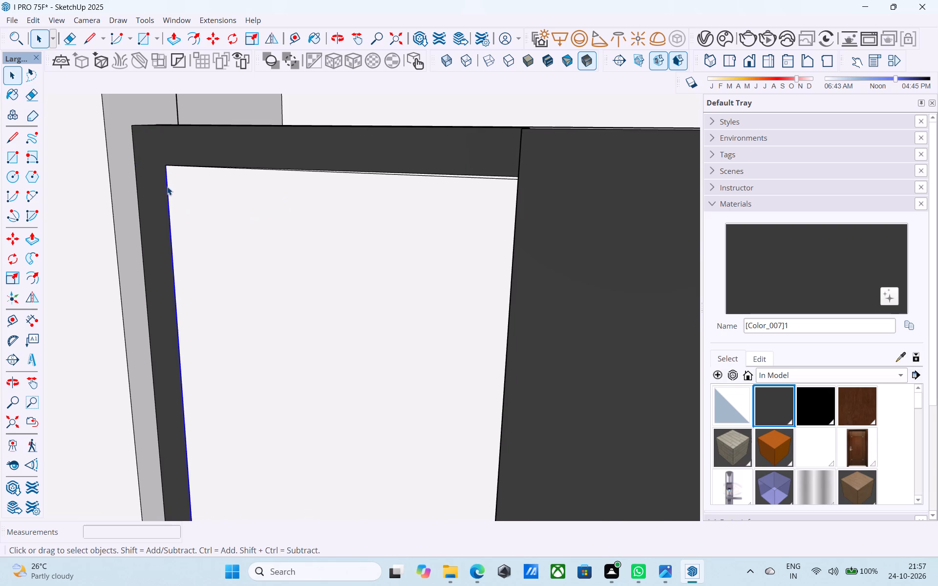
{"action": "key", "text": "m"}
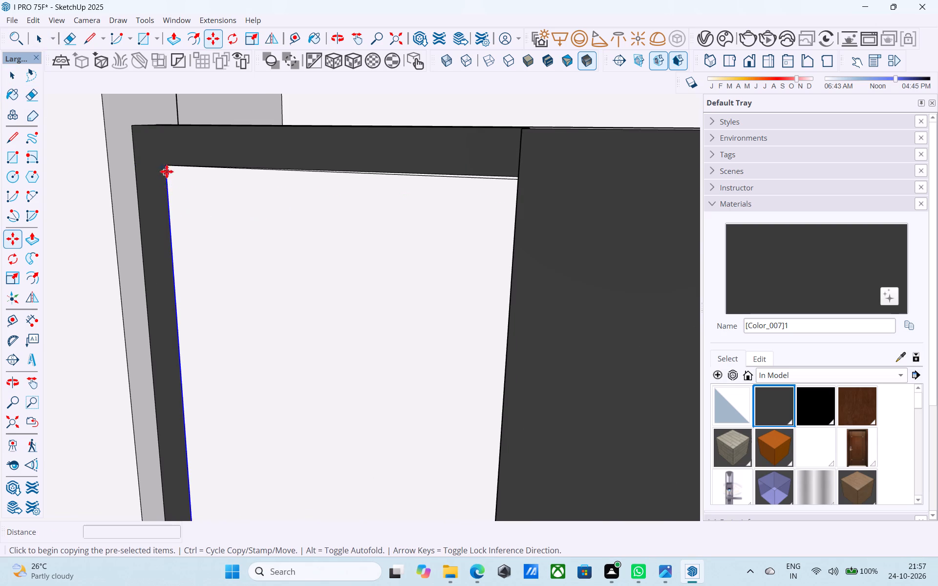
{"action": "left_click", "coordinate": [167, 169]}
{"action": "scroll", "coordinate": [349, 187], "scroll_direction": "down", "scroll_amount": 4}
{"action": "middle_click_drag", "start_coordinate": [350, 187], "coordinate": [449, 196], "text": "shift"}
{"action": "scroll", "coordinate": [430, 199], "scroll_direction": "up", "scroll_amount": 3}
{"action": "middle_click_drag", "start_coordinate": [400, 201], "coordinate": [594, 193]}
{"action": "scroll", "coordinate": [352, 213], "scroll_direction": "up", "scroll_amount": 7}
{"action": "middle_click_drag", "start_coordinate": [371, 185], "coordinate": [492, 186], "text": "shift"}
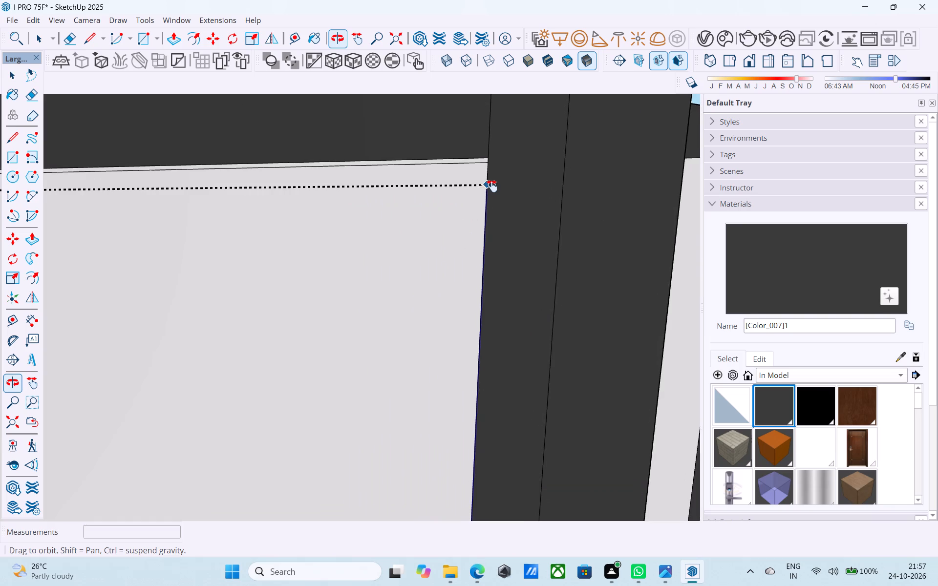
{"action": "middle_click_drag", "start_coordinate": [492, 186], "coordinate": [591, 188], "text": "shift"}
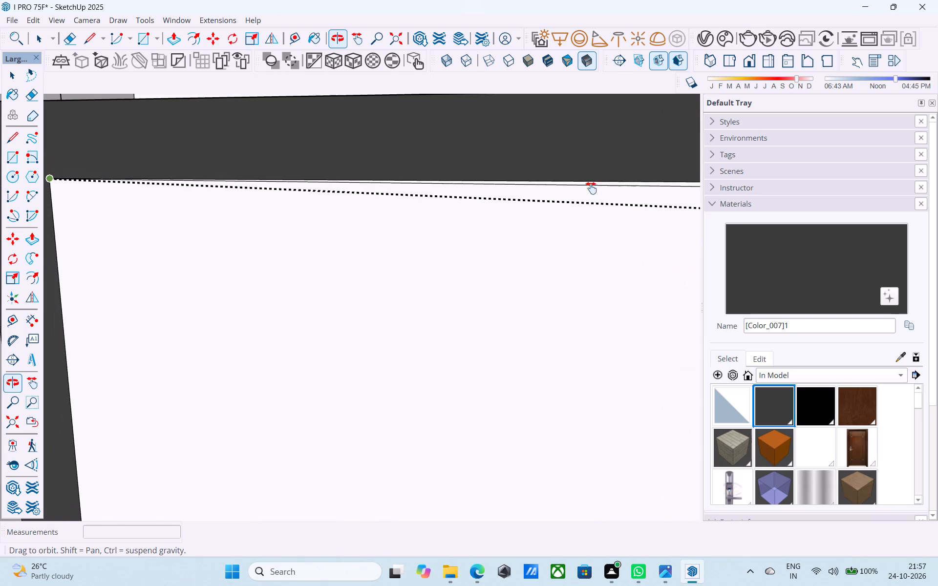
{"action": "middle_click_drag", "start_coordinate": [591, 188], "coordinate": [504, 169], "text": "shift"}
{"action": "scroll", "coordinate": [616, 147], "scroll_direction": "up", "scroll_amount": 3}
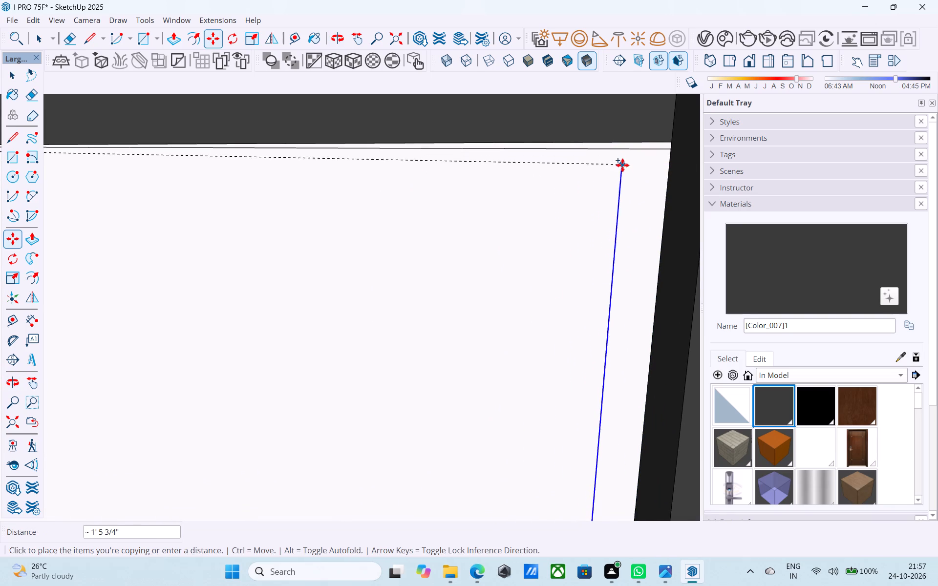
{"action": "scroll", "coordinate": [620, 149], "scroll_direction": "up", "scroll_amount": 2}
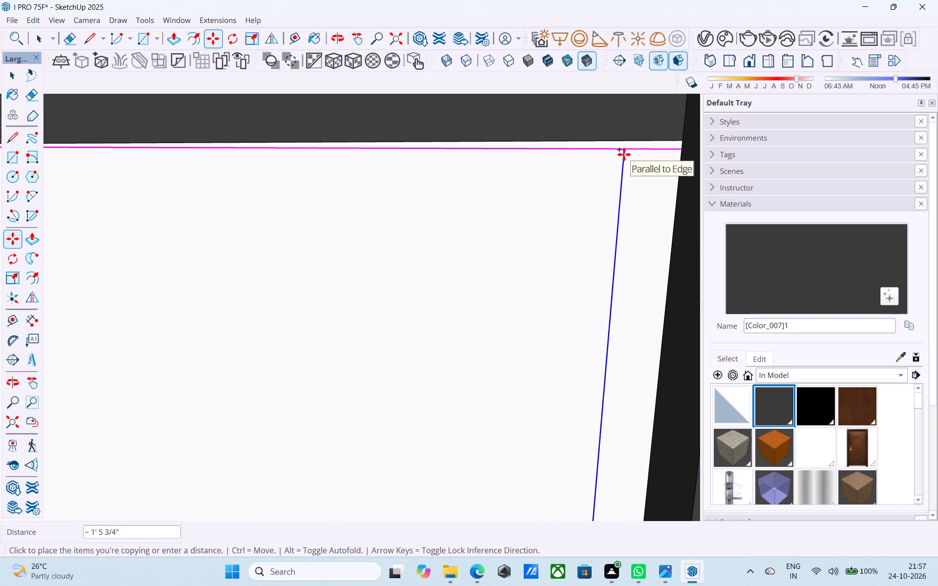
{"action": "scroll", "coordinate": [624, 154], "scroll_direction": "down", "scroll_amount": 11}
{"action": "scroll", "coordinate": [624, 154], "scroll_direction": "up", "scroll_amount": 4}
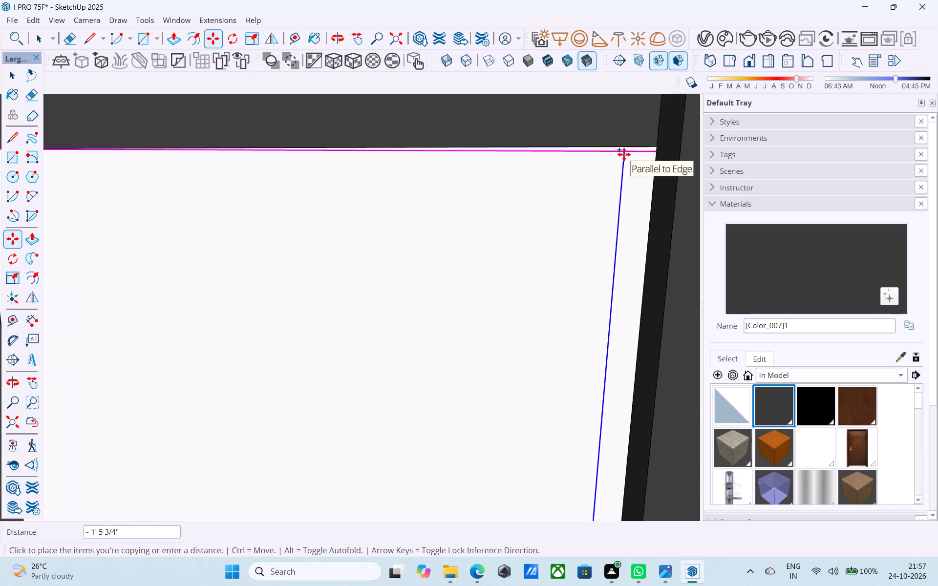
{"action": "scroll", "coordinate": [624, 154], "scroll_direction": "down", "scroll_amount": 9}
{"action": "scroll", "coordinate": [624, 154], "scroll_direction": "up", "scroll_amount": 1}
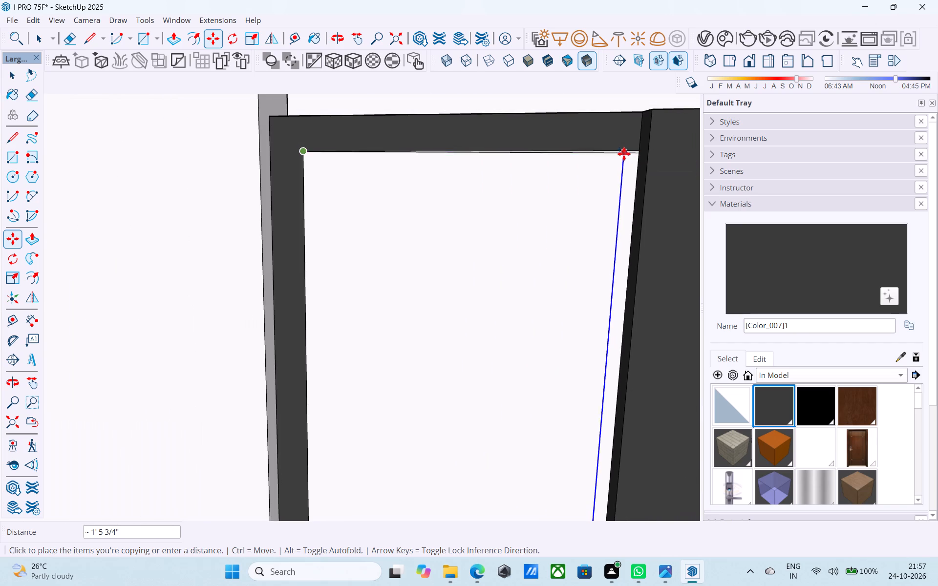
{"action": "scroll", "coordinate": [624, 154], "scroll_direction": "up", "scroll_amount": 2}
{"action": "scroll", "coordinate": [272, 154], "scroll_direction": "up", "scroll_amount": 15}
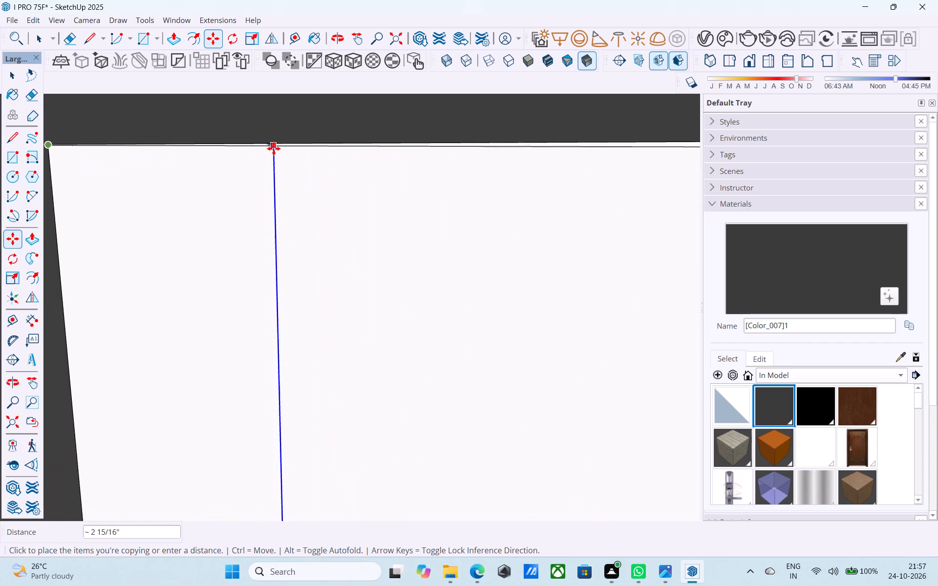
{"action": "scroll", "coordinate": [274, 148], "scroll_direction": "up", "scroll_amount": 8}
{"action": "scroll", "coordinate": [378, 147], "scroll_direction": "down", "scroll_amount": 3}
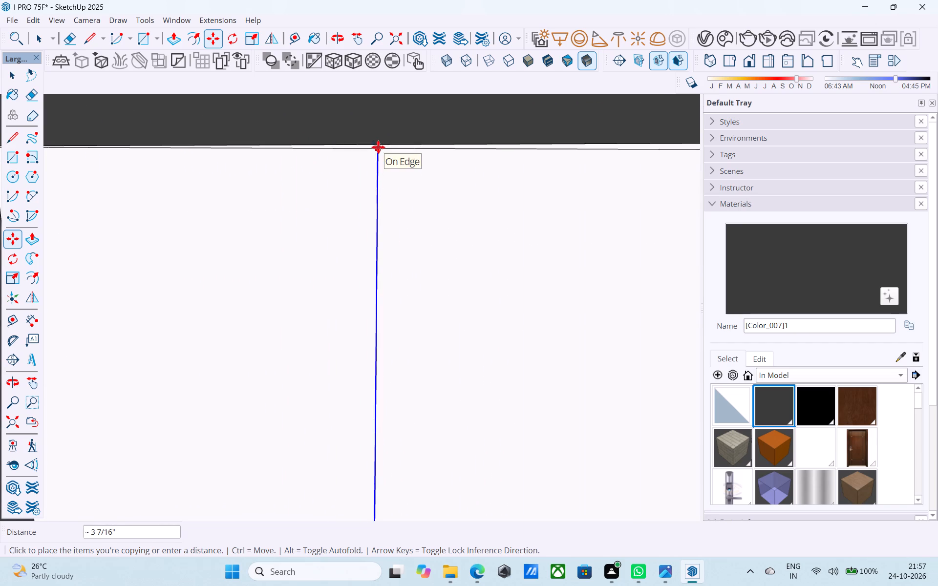
{"action": "scroll", "coordinate": [378, 147], "scroll_direction": "down", "scroll_amount": 4}
{"action": "scroll", "coordinate": [324, 167], "scroll_direction": "up", "scroll_amount": 1}
{"action": "scroll", "coordinate": [317, 168], "scroll_direction": "down", "scroll_amount": 8}
{"action": "scroll", "coordinate": [566, 172], "scroll_direction": "down", "scroll_amount": 3}
{"action": "middle_click_drag", "start_coordinate": [566, 172], "coordinate": [304, 185]}
{"action": "middle_click_drag", "start_coordinate": [467, 181], "coordinate": [230, 179], "text": "shift"}
{"action": "scroll", "coordinate": [480, 174], "scroll_direction": "up", "scroll_amount": 11}
{"action": "scroll", "coordinate": [515, 186], "scroll_direction": "down", "scroll_amount": 1}
{"action": "scroll", "coordinate": [515, 186], "scroll_direction": "up", "scroll_amount": 1}
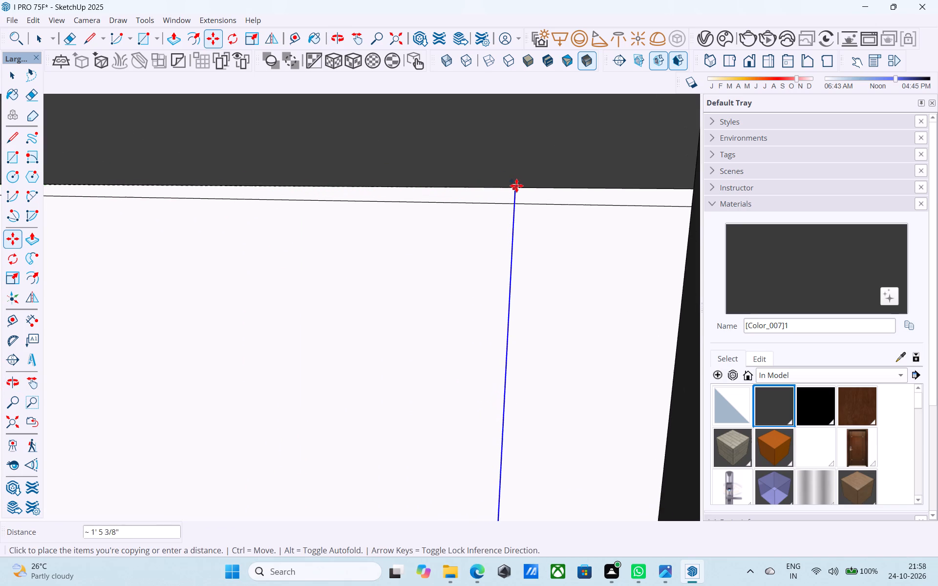
{"action": "scroll", "coordinate": [516, 186], "scroll_direction": "up", "scroll_amount": 1}
{"action": "scroll", "coordinate": [554, 186], "scroll_direction": "down", "scroll_amount": 5}
{"action": "middle_click_drag", "start_coordinate": [566, 187], "coordinate": [667, 181]}
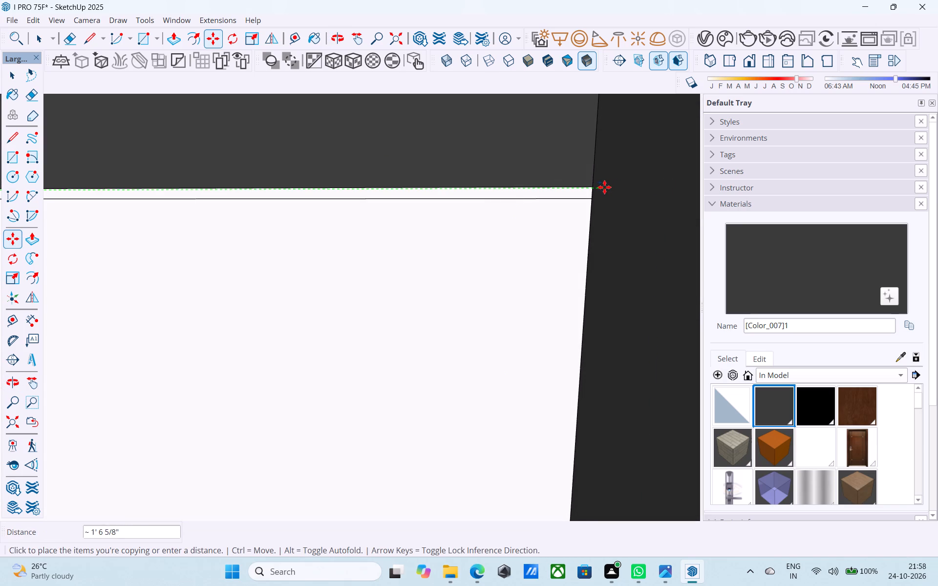
{"action": "left_click", "coordinate": [596, 187]}
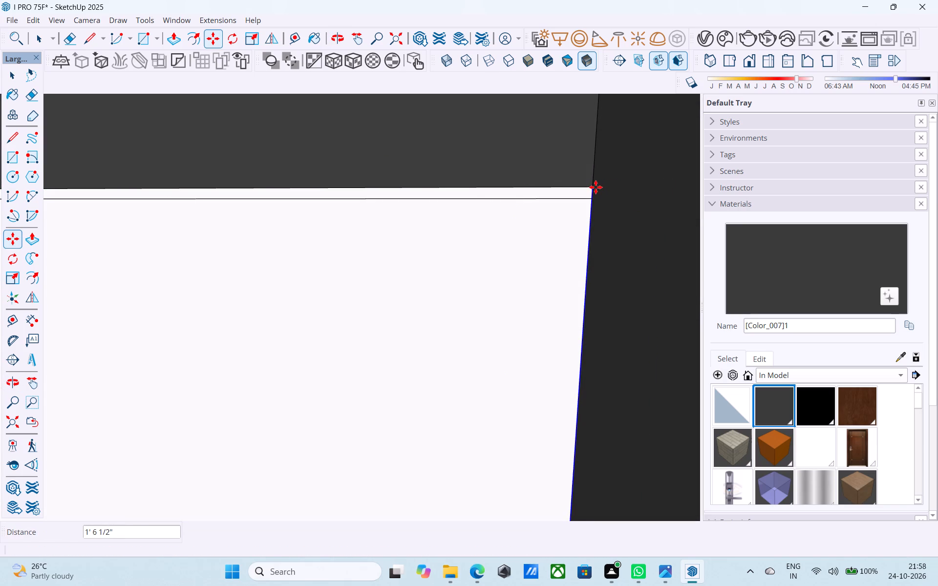
{"action": "type", "text": "/20"}
{"action": "key", "text": "Return"}
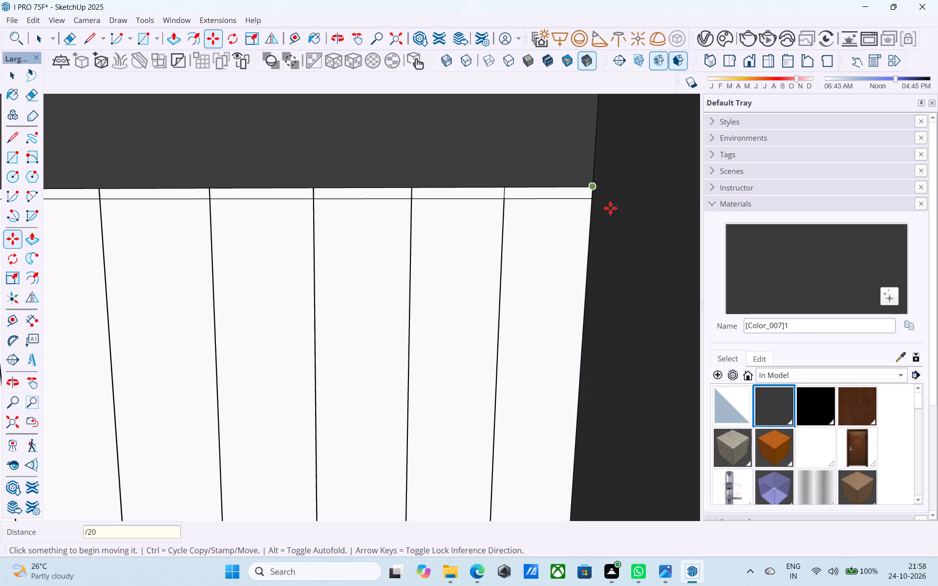
Copy the right end upright's inner edge 1' 6 1/2" across its panel to the raised strip, with copies dividing the panel into 20 slats.
{"action": "scroll", "coordinate": [549, 176], "scroll_direction": "down", "scroll_amount": 20}
{"action": "scroll", "coordinate": [549, 176], "scroll_direction": "down", "scroll_amount": 20}
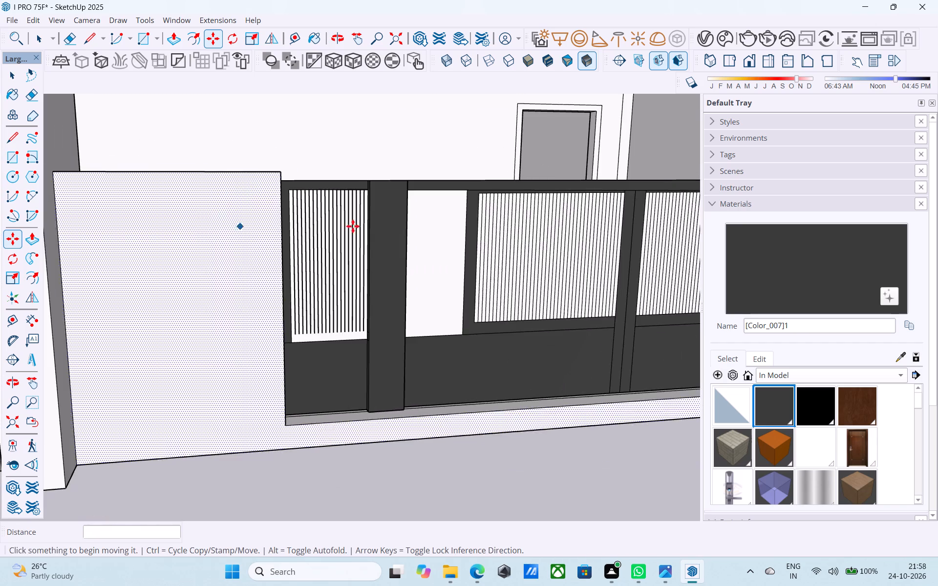
{"action": "middle_click_drag", "start_coordinate": [520, 224], "coordinate": [430, 208]}
{"action": "middle_click_drag", "start_coordinate": [457, 236], "coordinate": [212, 236]}
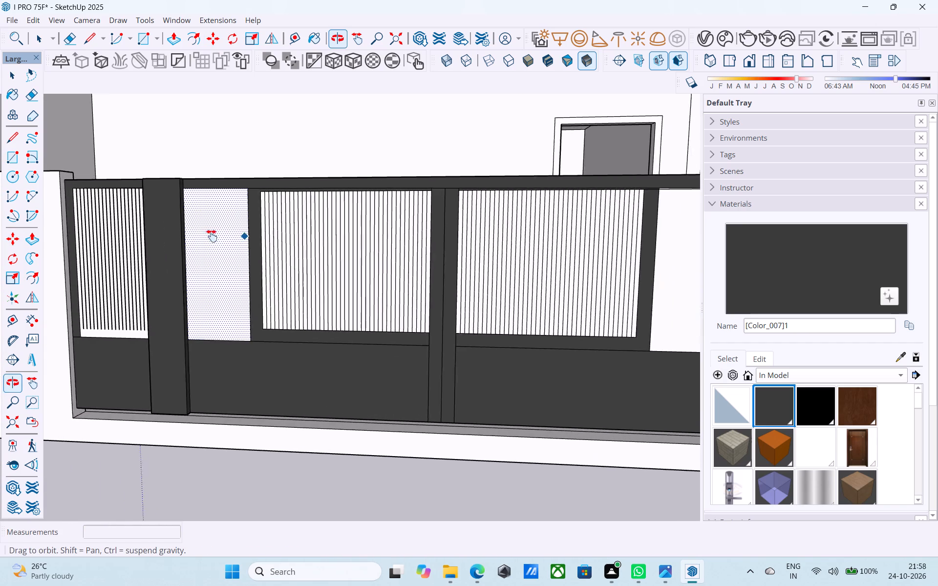
{"action": "middle_click_drag", "start_coordinate": [212, 236], "coordinate": [518, 251]}
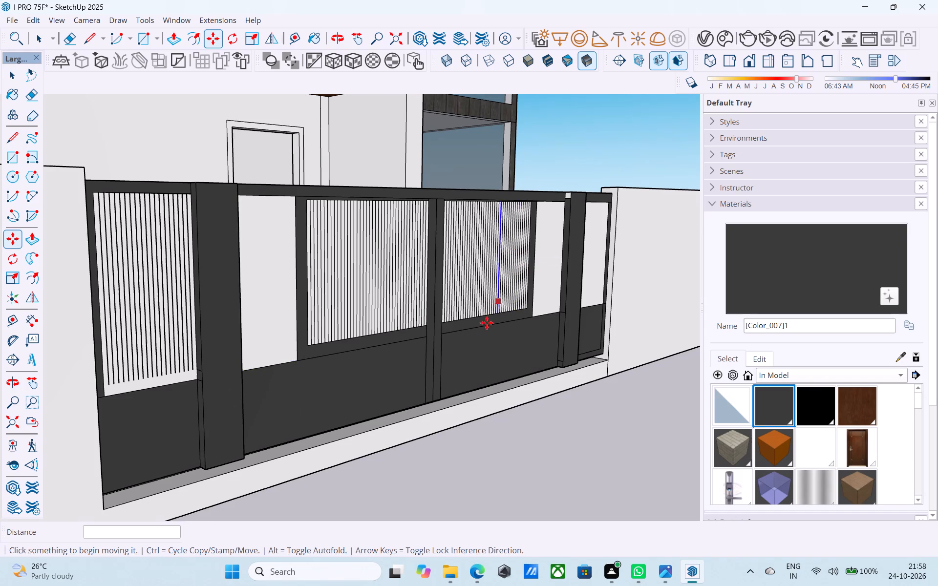
{"action": "middle_click_drag", "start_coordinate": [475, 323], "coordinate": [205, 371]}
{"action": "middle_click_drag", "start_coordinate": [548, 305], "coordinate": [386, 332], "text": "shift"}
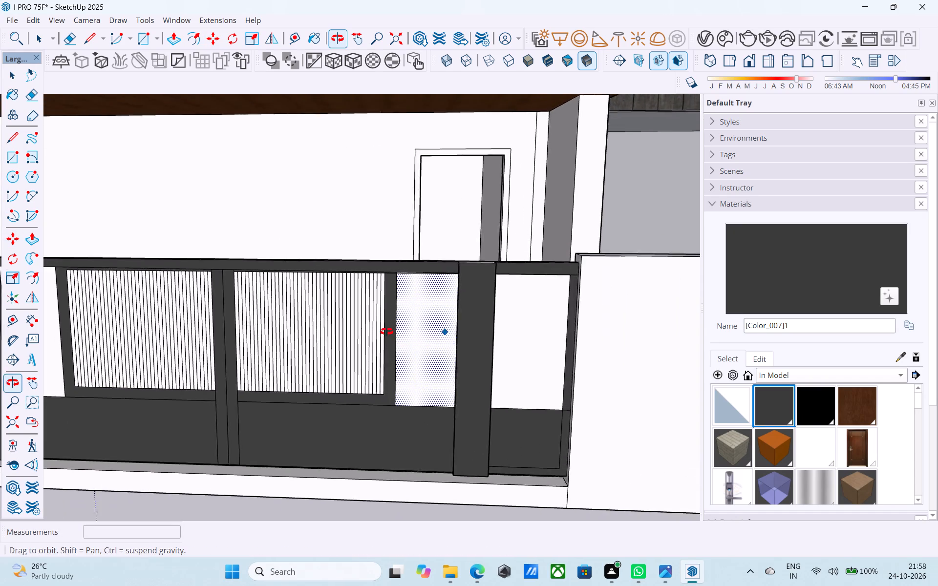
{"action": "middle_click_drag", "start_coordinate": [386, 332], "coordinate": [552, 305], "text": "shift"}
{"action": "scroll", "coordinate": [552, 305], "scroll_direction": "up", "scroll_amount": 13}
{"action": "key", "text": "space"}
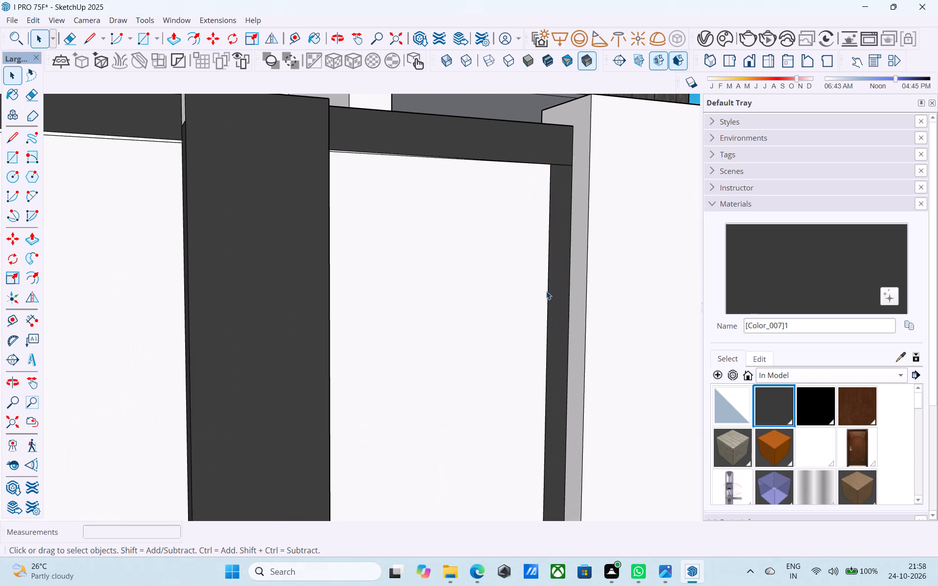
{"action": "left_click", "coordinate": [550, 269]}
{"action": "key", "text": "m"}
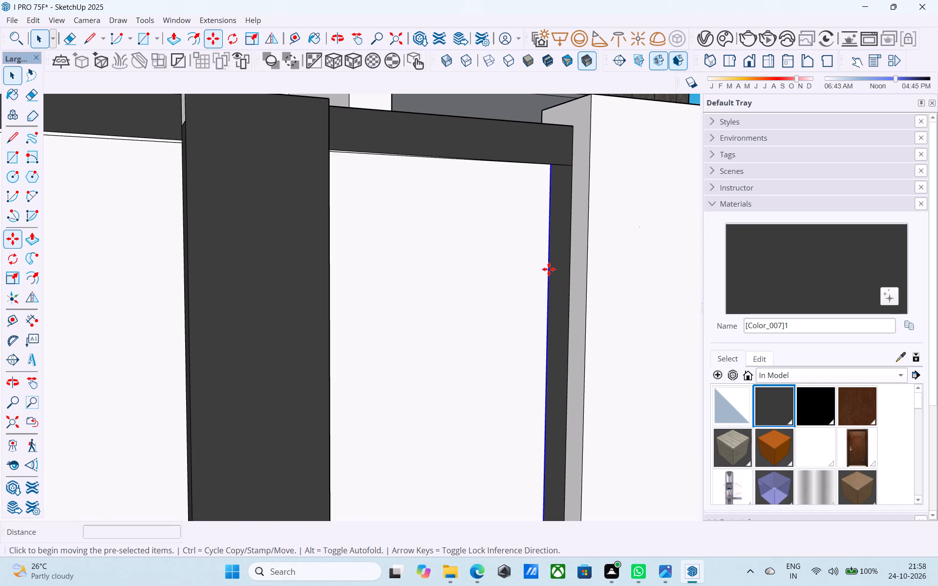
{"action": "left_click", "coordinate": [548, 164]}
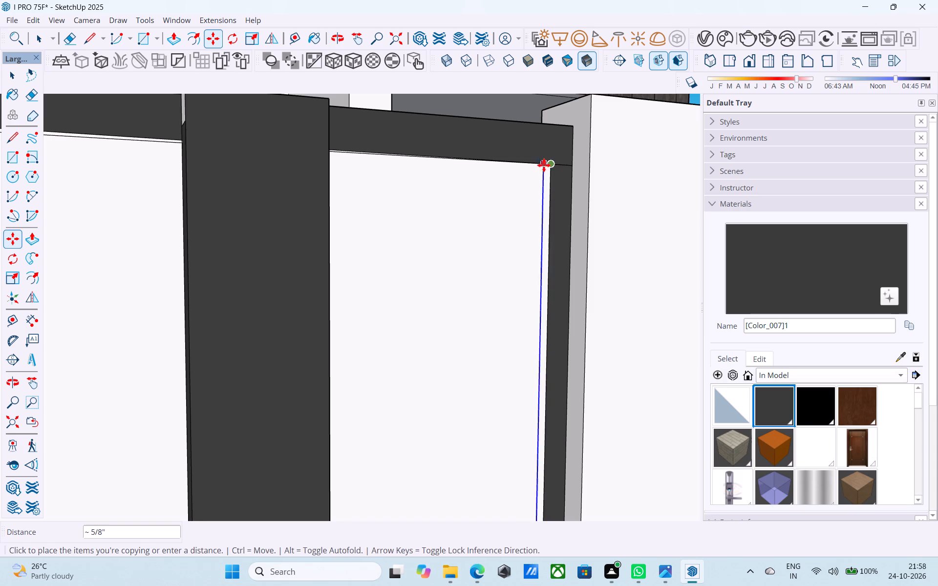
{"action": "middle_click_drag", "start_coordinate": [544, 165], "coordinate": [339, 218]}
{"action": "scroll", "coordinate": [317, 142], "scroll_direction": "up", "scroll_amount": 13}
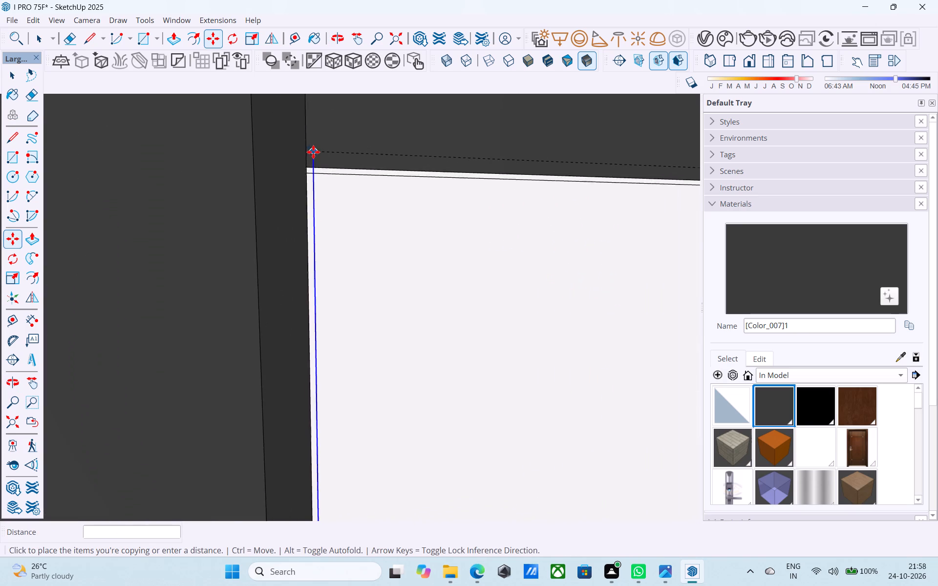
{"action": "scroll", "coordinate": [313, 152], "scroll_direction": "up", "scroll_amount": 11}
{"action": "left_click", "coordinate": [300, 198]}
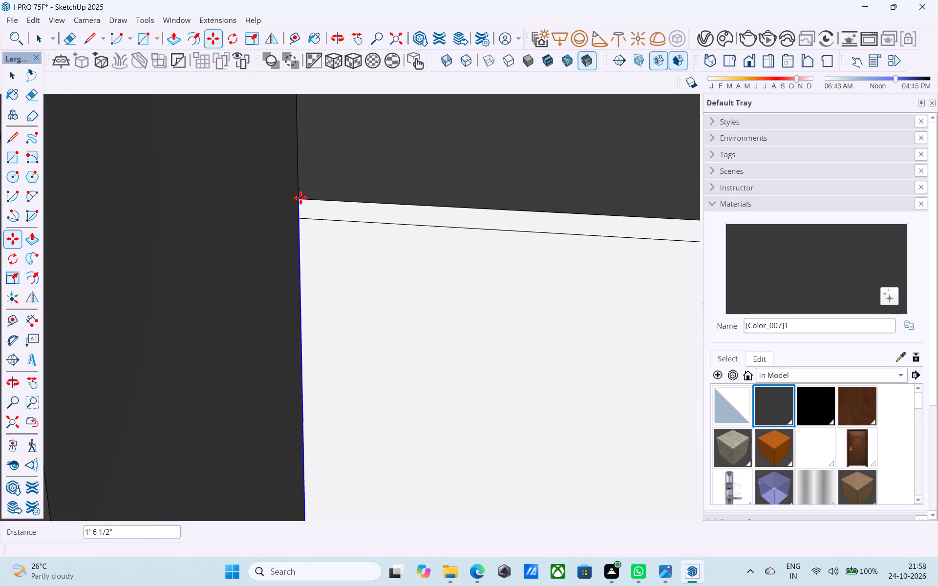
{"action": "type", "text": "/20"}
{"action": "key", "text": "Return"}
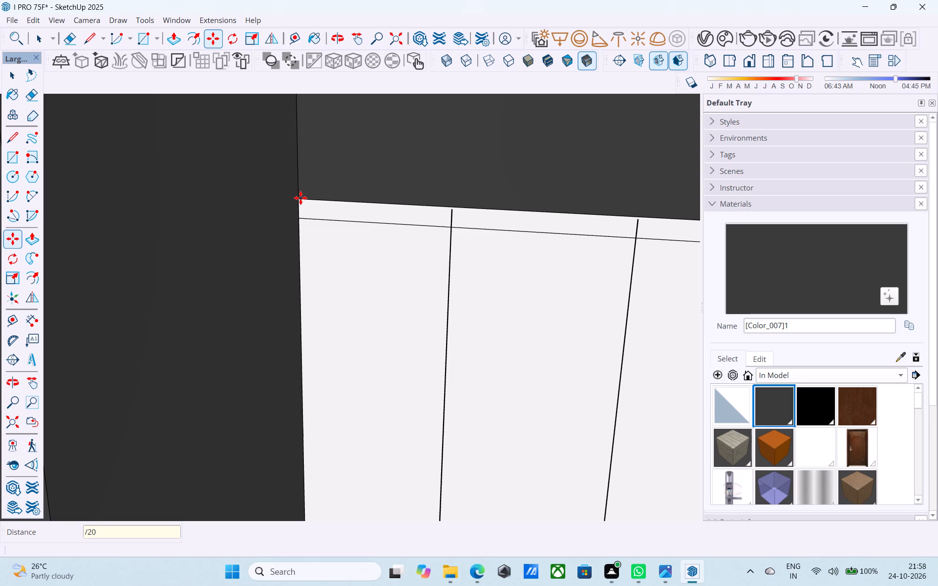
Erase the thin horizontal line below the top rail across the seven slats nearest the raised strip in the right end panel.
{"action": "key", "text": "e"}
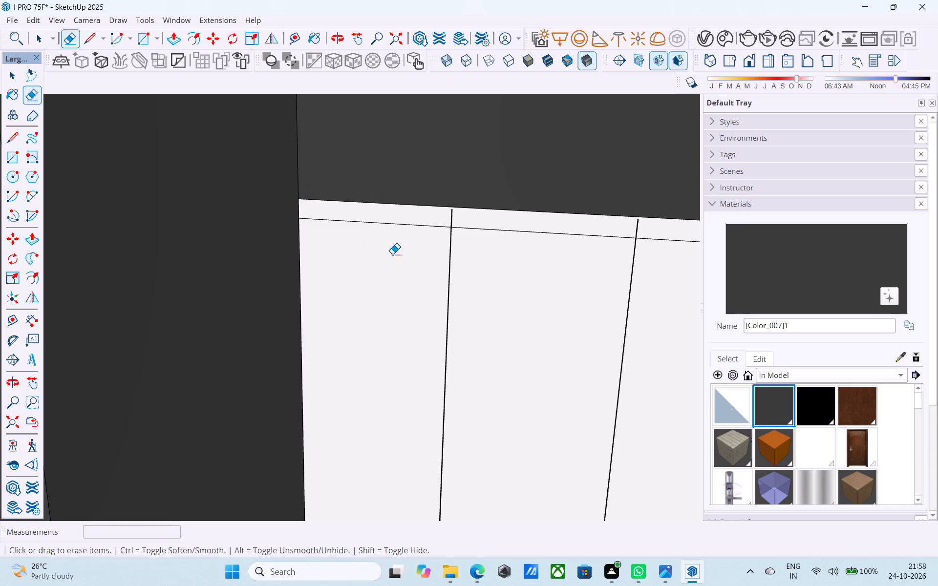
{"action": "left_click", "coordinate": [402, 227]}
{"action": "left_click", "coordinate": [408, 222]}
{"action": "scroll", "coordinate": [389, 230], "scroll_direction": "down", "scroll_amount": 14}
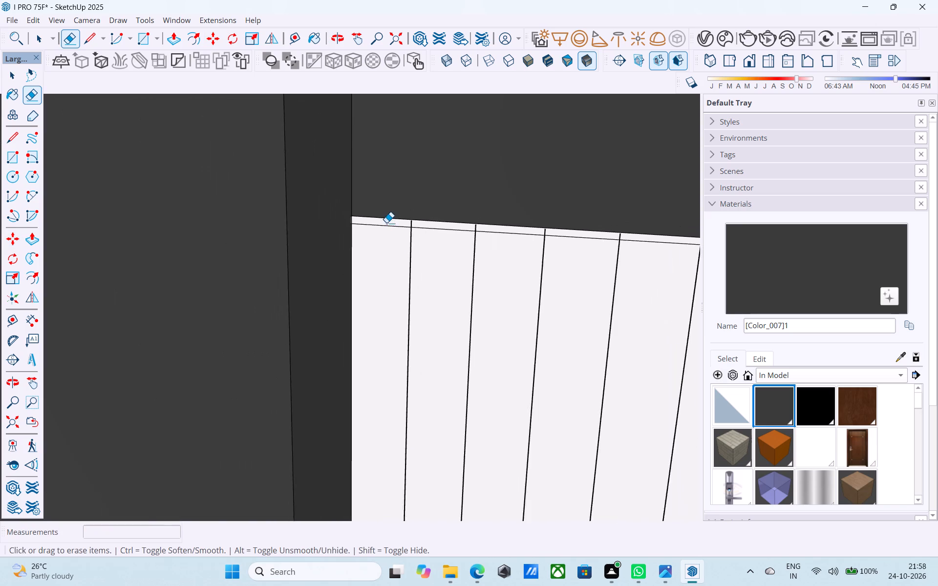
{"action": "scroll", "coordinate": [386, 223], "scroll_direction": "down", "scroll_amount": 20}
{"action": "scroll", "coordinate": [386, 223], "scroll_direction": "down", "scroll_amount": 6}
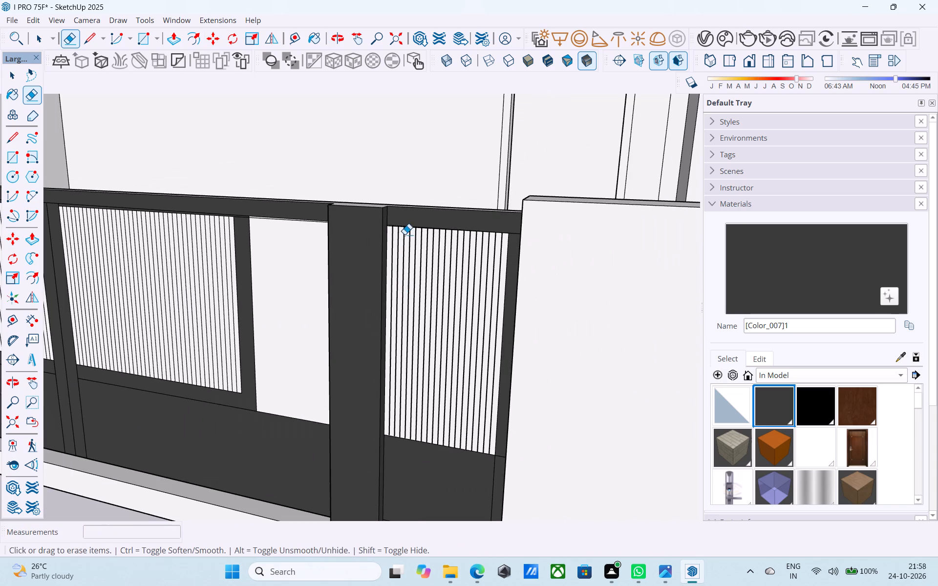
{"action": "scroll", "coordinate": [404, 230], "scroll_direction": "up", "scroll_amount": 17}
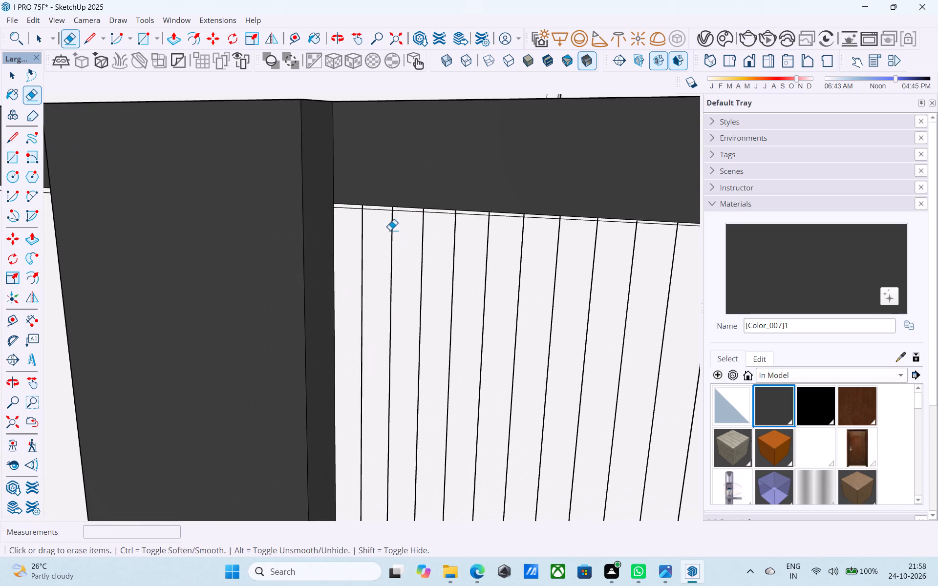
{"action": "scroll", "coordinate": [390, 230], "scroll_direction": "up", "scroll_amount": 15}
{"action": "left_click_drag", "start_coordinate": [344, 171], "coordinate": [344, 171]}
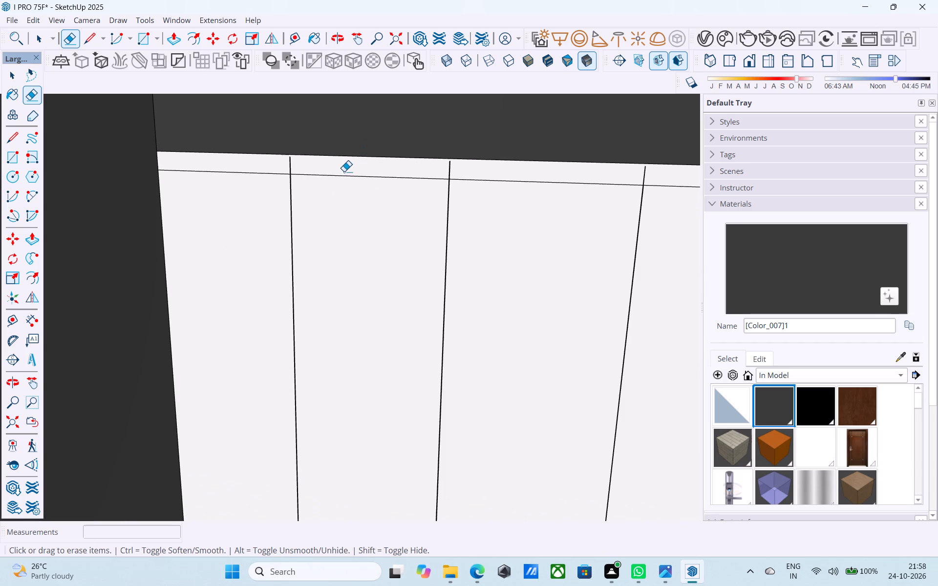
{"action": "left_click_drag", "start_coordinate": [344, 171], "coordinate": [346, 192]}
{"action": "left_click", "coordinate": [200, 172]}
{"action": "left_click", "coordinate": [483, 181]}
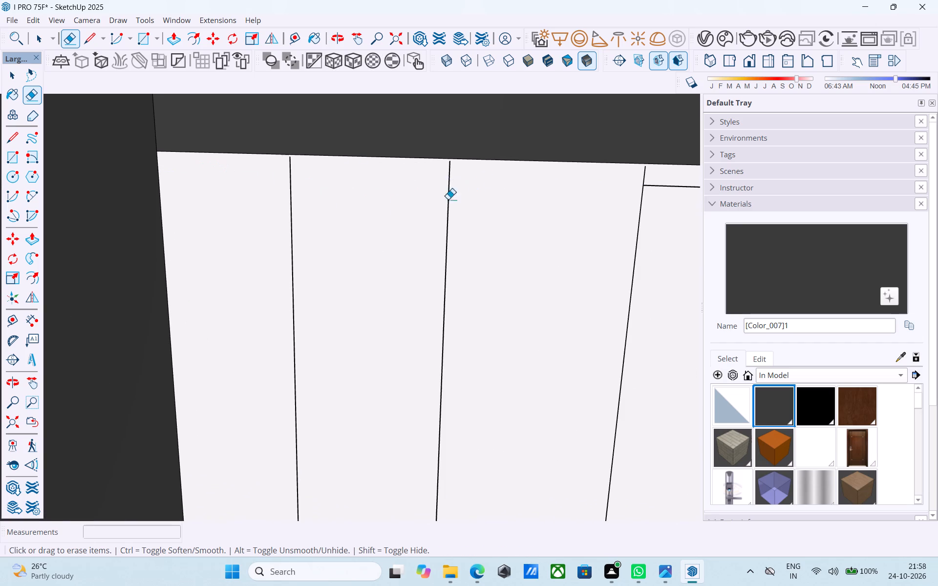
{"action": "scroll", "coordinate": [257, 246], "scroll_direction": "down", "scroll_amount": 11}
{"action": "left_click", "coordinate": [416, 227]}
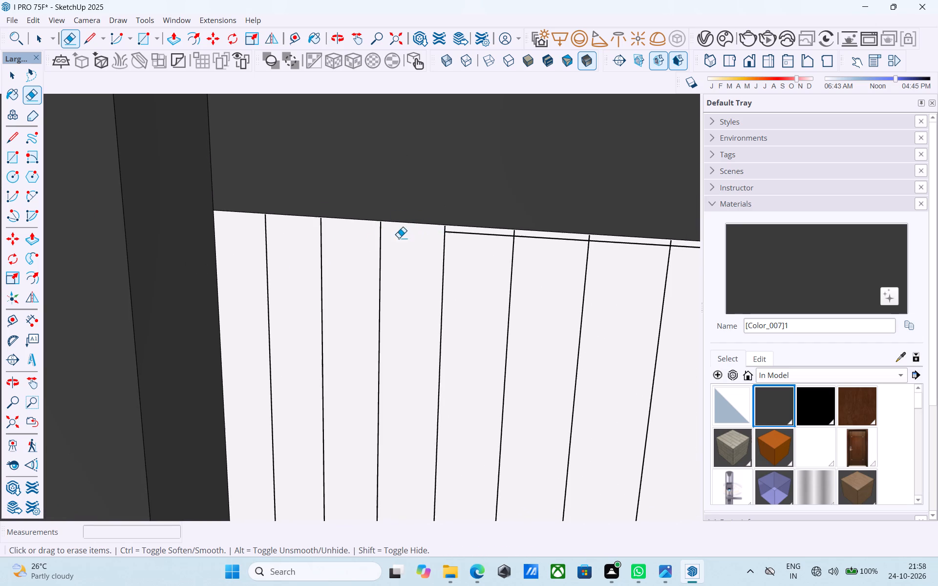
{"action": "scroll", "coordinate": [374, 242], "scroll_direction": "down", "scroll_amount": 7}
{"action": "scroll", "coordinate": [429, 246], "scroll_direction": "up", "scroll_amount": 6}
{"action": "left_click", "coordinate": [389, 244]}
{"action": "left_click", "coordinate": [446, 248]}
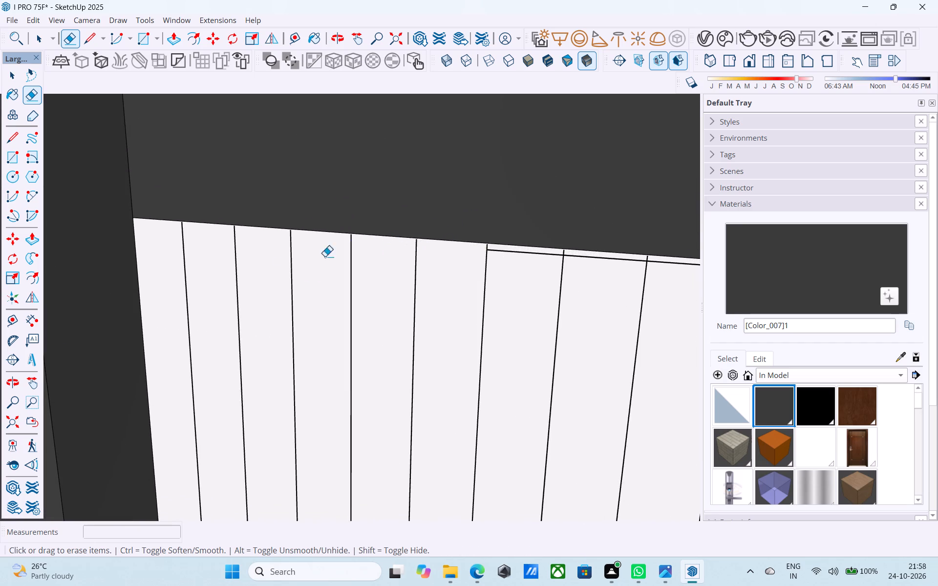
{"action": "scroll", "coordinate": [239, 277], "scroll_direction": "down", "scroll_amount": 6}
{"action": "scroll", "coordinate": [435, 264], "scroll_direction": "up", "scroll_amount": 5}
{"action": "left_click_drag", "start_coordinate": [384, 267], "coordinate": [384, 262]}
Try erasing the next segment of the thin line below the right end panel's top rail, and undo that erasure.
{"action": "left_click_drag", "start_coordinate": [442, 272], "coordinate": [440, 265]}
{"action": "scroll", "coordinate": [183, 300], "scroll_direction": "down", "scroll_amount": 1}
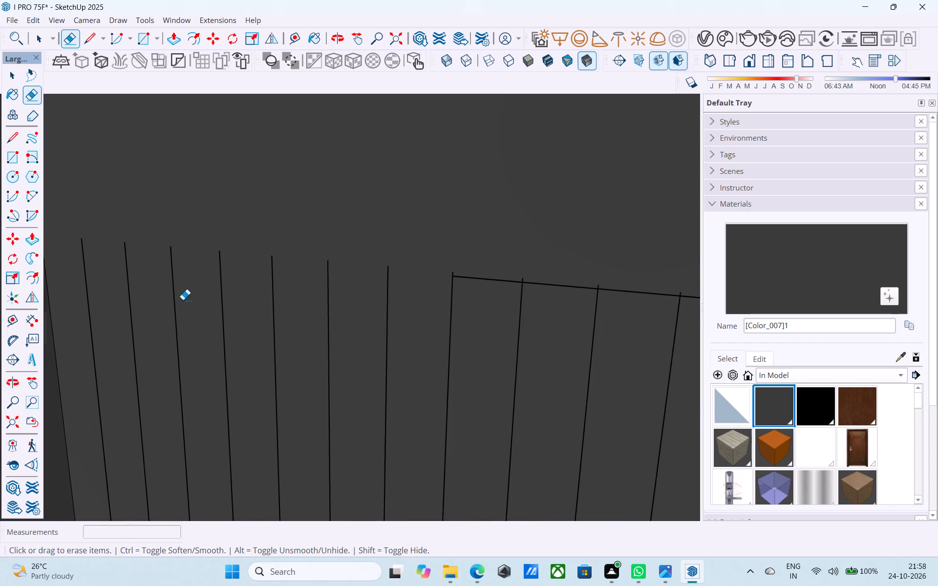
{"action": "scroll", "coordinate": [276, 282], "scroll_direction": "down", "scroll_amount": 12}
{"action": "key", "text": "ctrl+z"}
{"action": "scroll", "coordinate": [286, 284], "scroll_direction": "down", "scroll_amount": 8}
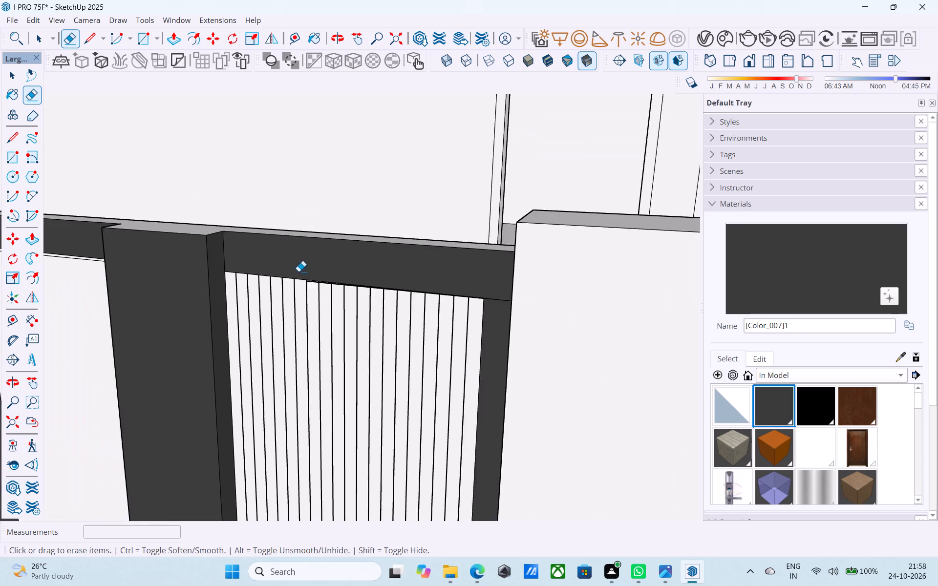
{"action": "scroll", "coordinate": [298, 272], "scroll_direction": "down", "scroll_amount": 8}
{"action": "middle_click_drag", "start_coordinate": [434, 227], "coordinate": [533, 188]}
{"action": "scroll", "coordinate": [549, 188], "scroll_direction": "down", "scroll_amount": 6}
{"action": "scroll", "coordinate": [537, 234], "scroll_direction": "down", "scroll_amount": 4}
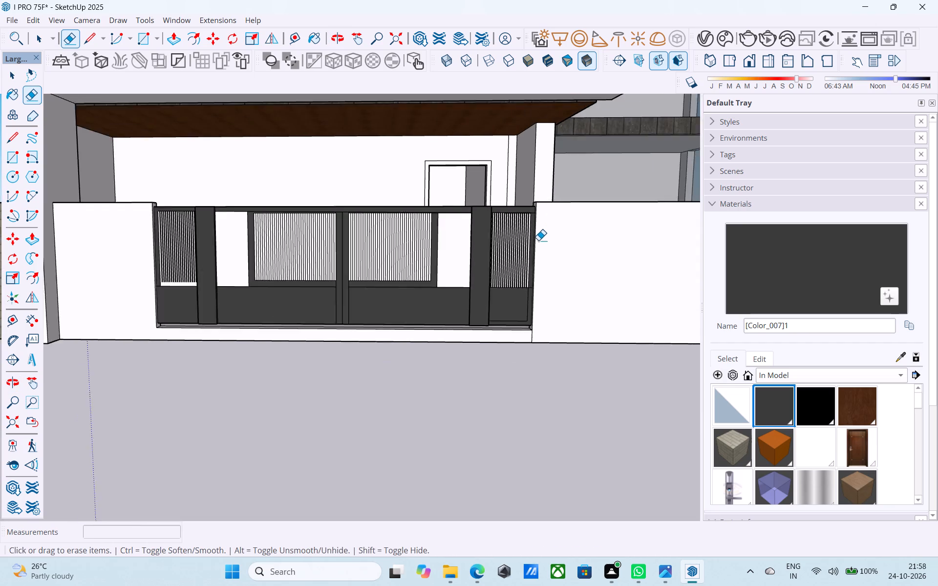
Erase the next segments of the thin horizontal line below the right end panel's top rail, undoing one stray erasure.
{"action": "scroll", "coordinate": [432, 265], "scroll_direction": "down", "scroll_amount": 1}
{"action": "middle_click_drag", "start_coordinate": [414, 269], "coordinate": [491, 260]}
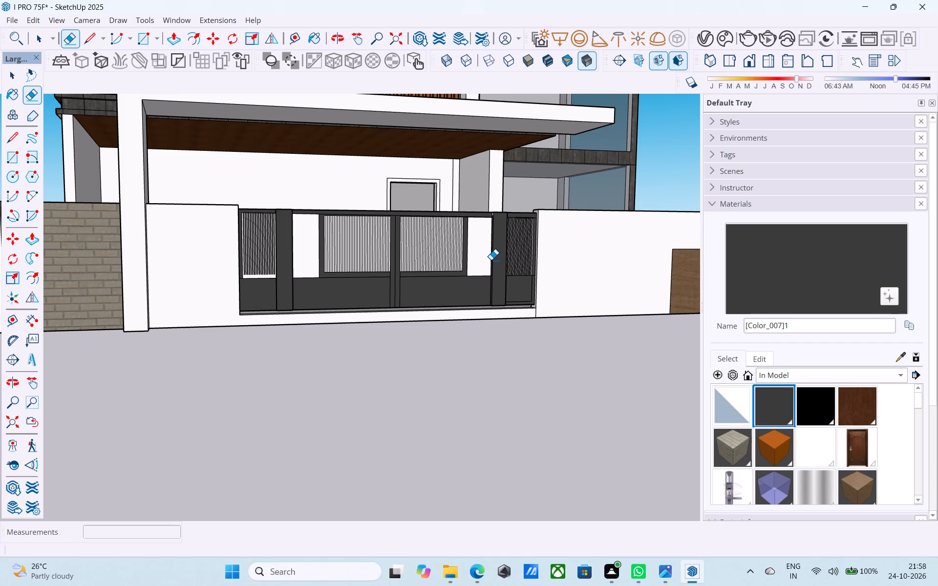
{"action": "middle_click_drag", "start_coordinate": [491, 260], "coordinate": [377, 289]}
{"action": "scroll", "coordinate": [448, 246], "scroll_direction": "up", "scroll_amount": 10}
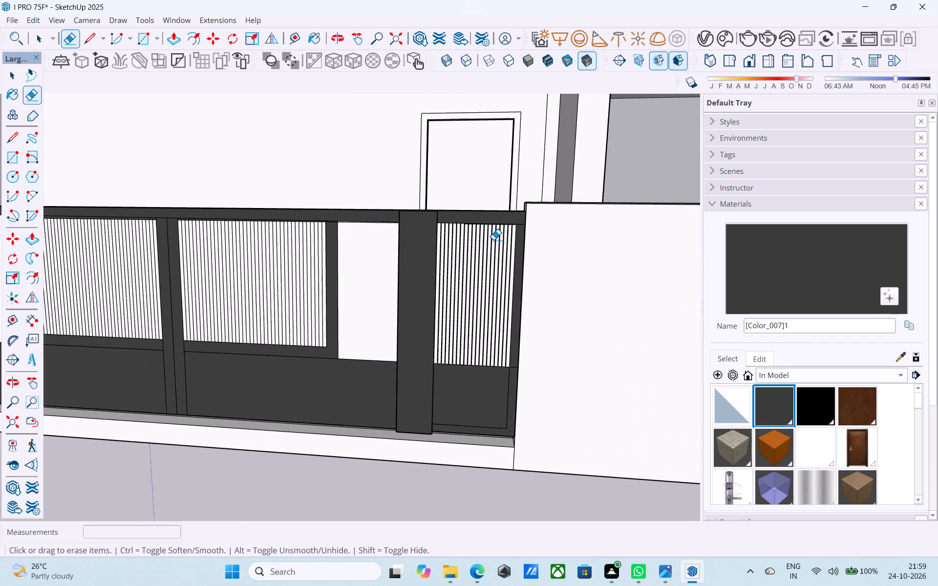
{"action": "scroll", "coordinate": [493, 240], "scroll_direction": "up", "scroll_amount": 20}
{"action": "scroll", "coordinate": [493, 240], "scroll_direction": "up", "scroll_amount": 9}
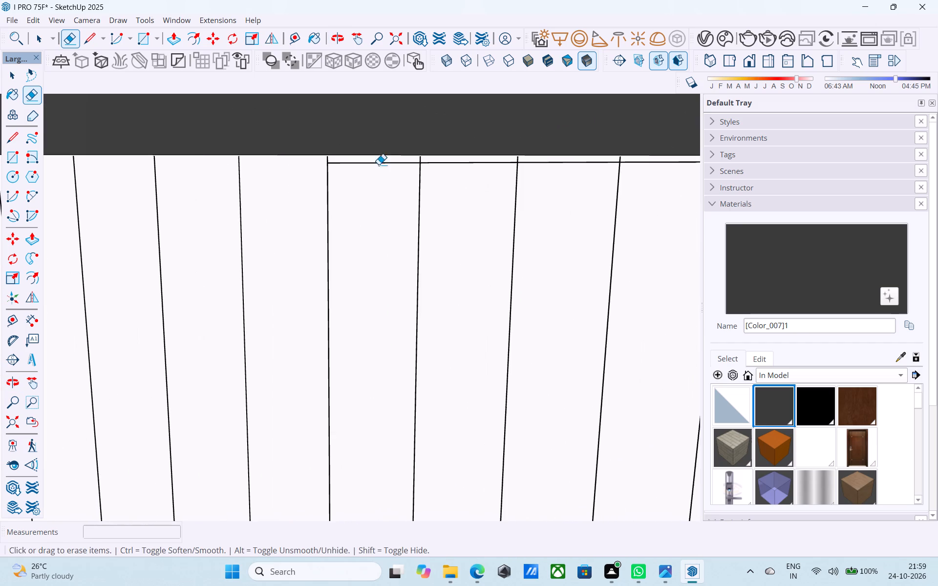
{"action": "left_click_drag", "start_coordinate": [377, 162], "coordinate": [379, 167]}
{"action": "left_click_drag", "start_coordinate": [447, 163], "coordinate": [447, 171]}
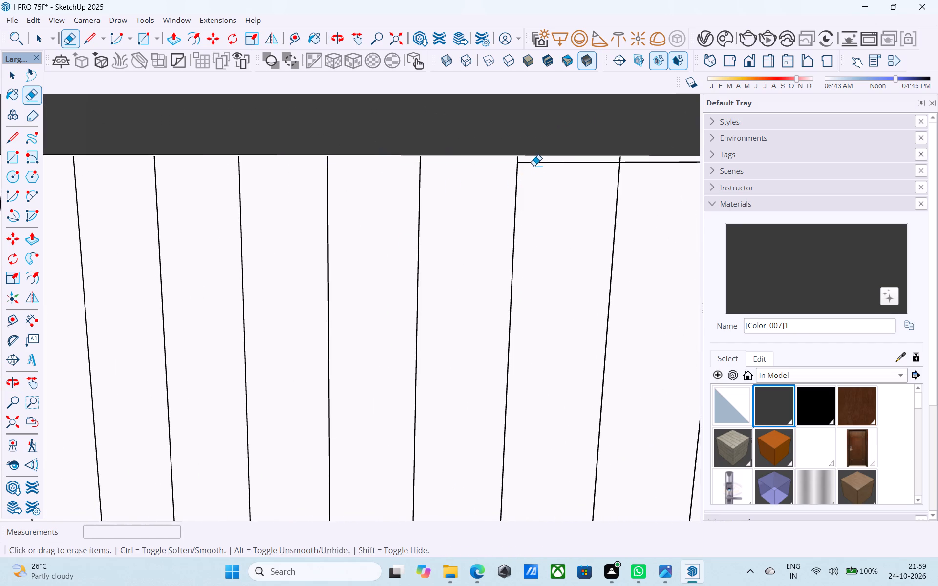
{"action": "double_click", "coordinate": [534, 166]}
{"action": "scroll", "coordinate": [301, 258], "scroll_direction": "down", "scroll_amount": 4}
{"action": "scroll", "coordinate": [486, 209], "scroll_direction": "up", "scroll_amount": 3}
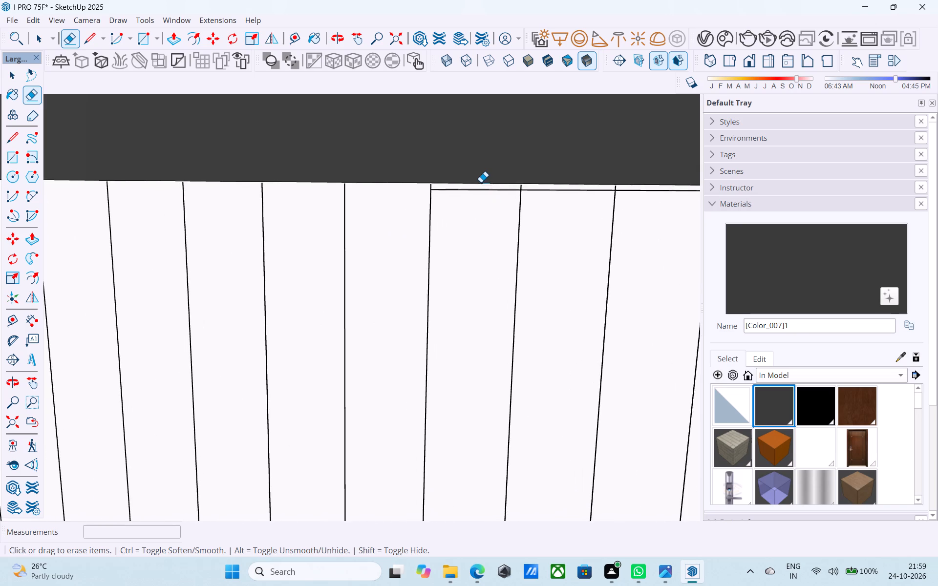
{"action": "left_click", "coordinate": [481, 182]}
{"action": "key", "text": "ctrl+z"}
{"action": "left_click_drag", "start_coordinate": [483, 189], "coordinate": [472, 220]}
{"action": "left_click_drag", "start_coordinate": [533, 190], "coordinate": [535, 209]}
Erase the thin line below the right end panel's top rail across the next four slats towards the end upright.
{"action": "scroll", "coordinate": [231, 279], "scroll_direction": "down", "scroll_amount": 4}
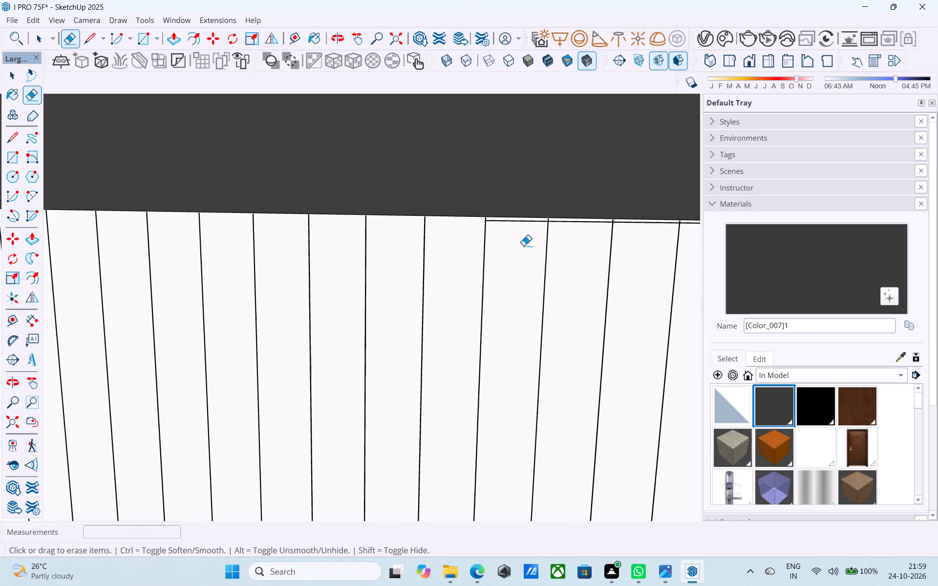
{"action": "scroll", "coordinate": [528, 239], "scroll_direction": "up", "scroll_amount": 4}
{"action": "left_click_drag", "start_coordinate": [524, 214], "coordinate": [516, 237]}
{"action": "left_click_drag", "start_coordinate": [589, 213], "coordinate": [584, 238]}
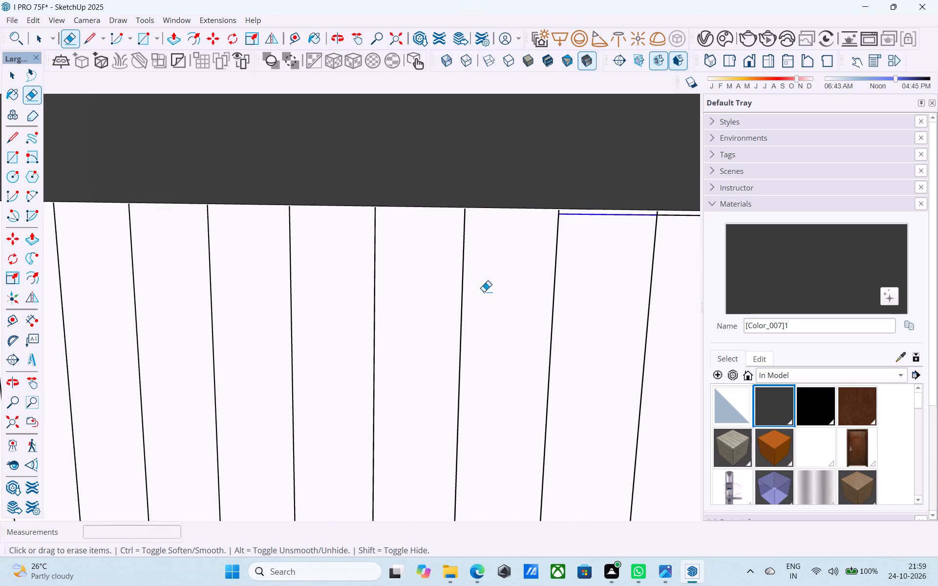
{"action": "scroll", "coordinate": [253, 290], "scroll_direction": "up", "scroll_amount": 1}
{"action": "scroll", "coordinate": [253, 290], "scroll_direction": "down", "scroll_amount": 5}
{"action": "scroll", "coordinate": [517, 251], "scroll_direction": "up", "scroll_amount": 8}
{"action": "left_click_drag", "start_coordinate": [551, 235], "coordinate": [545, 253]}
{"action": "scroll", "coordinate": [209, 340], "scroll_direction": "down", "scroll_amount": 6}
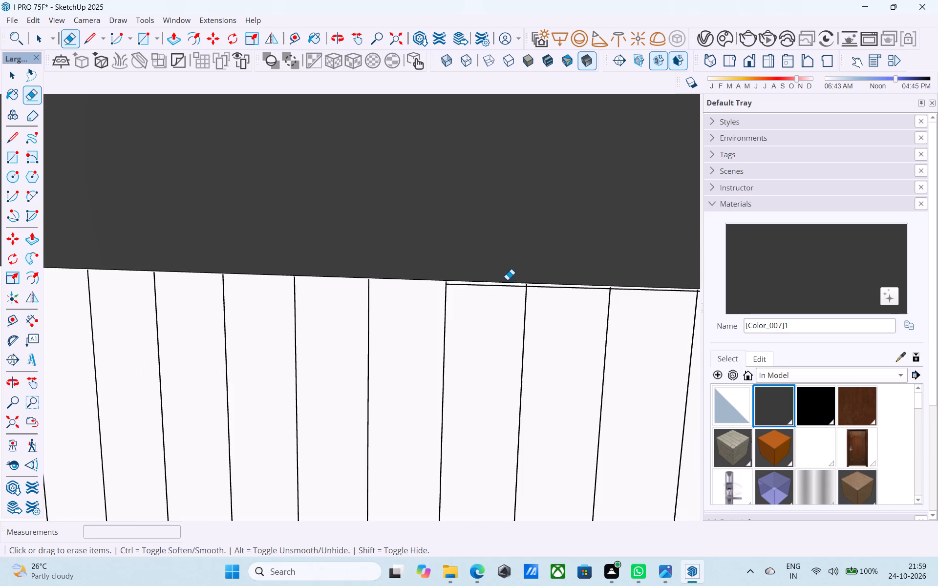
{"action": "scroll", "coordinate": [517, 277], "scroll_direction": "up", "scroll_amount": 9}
{"action": "left_click_drag", "start_coordinate": [487, 293], "coordinate": [482, 303]}
Erase the thin line below the top rail across three more slats of the right end panel.
{"action": "scroll", "coordinate": [223, 337], "scroll_direction": "down", "scroll_amount": 5}
{"action": "scroll", "coordinate": [423, 313], "scroll_direction": "up", "scroll_amount": 1}
{"action": "middle_click_drag", "start_coordinate": [423, 313], "coordinate": [430, 267]}
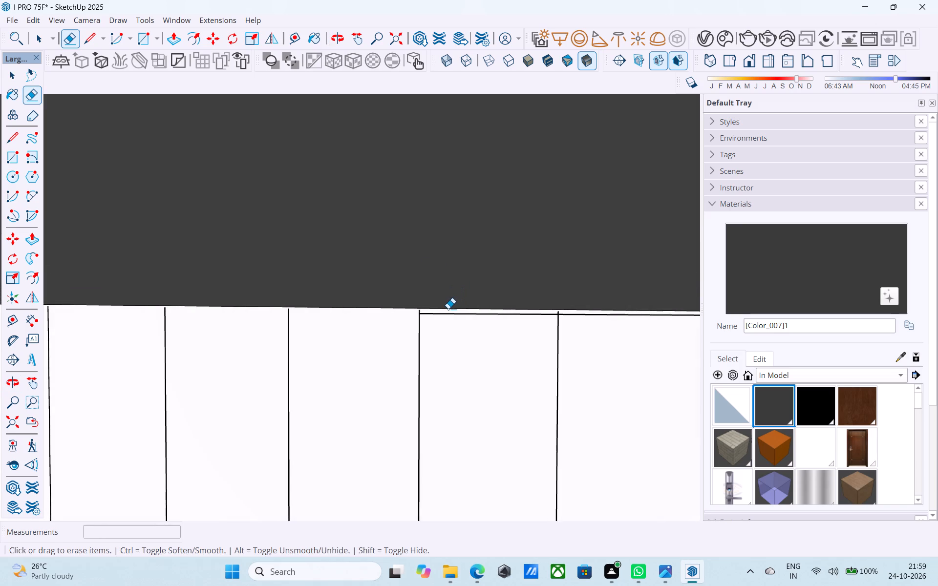
{"action": "scroll", "coordinate": [453, 315], "scroll_direction": "up", "scroll_amount": 6}
{"action": "left_click_drag", "start_coordinate": [451, 313], "coordinate": [449, 320]}
{"action": "scroll", "coordinate": [273, 359], "scroll_direction": "down", "scroll_amount": 4}
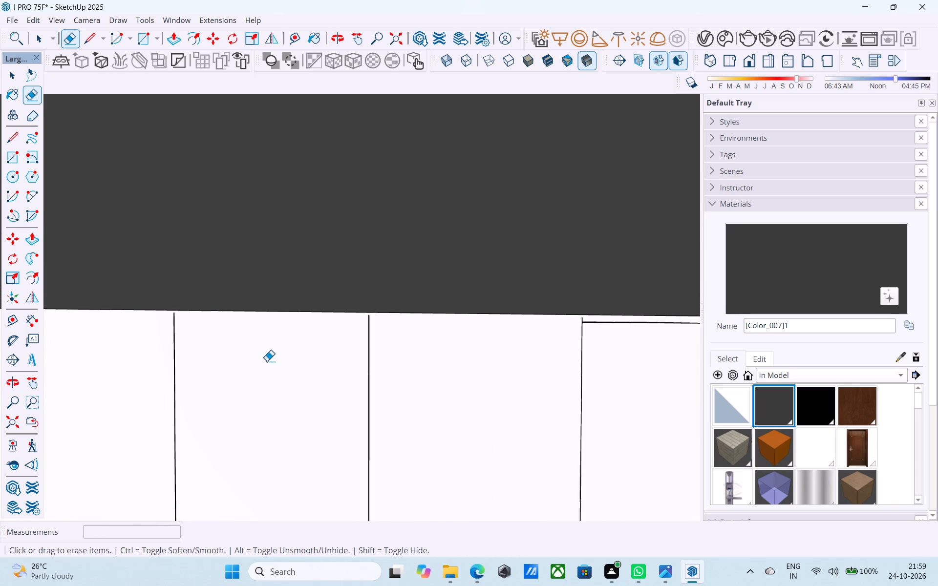
{"action": "scroll", "coordinate": [267, 361], "scroll_direction": "down", "scroll_amount": 2}
{"action": "scroll", "coordinate": [263, 362], "scroll_direction": "up", "scroll_amount": 1}
{"action": "scroll", "coordinate": [256, 362], "scroll_direction": "down", "scroll_amount": 5}
{"action": "scroll", "coordinate": [459, 352], "scroll_direction": "up", "scroll_amount": 11}
{"action": "left_click_drag", "start_coordinate": [441, 327], "coordinate": [438, 335]}
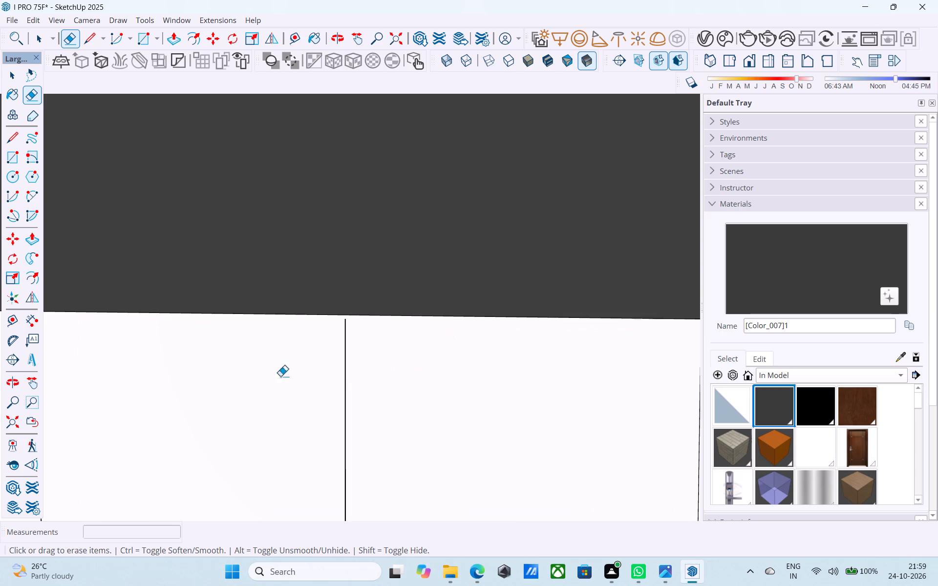
{"action": "scroll", "coordinate": [236, 372], "scroll_direction": "down", "scroll_amount": 12}
{"action": "scroll", "coordinate": [440, 356], "scroll_direction": "up", "scroll_amount": 8}
{"action": "middle_click_drag", "start_coordinate": [445, 372], "coordinate": [447, 384]}
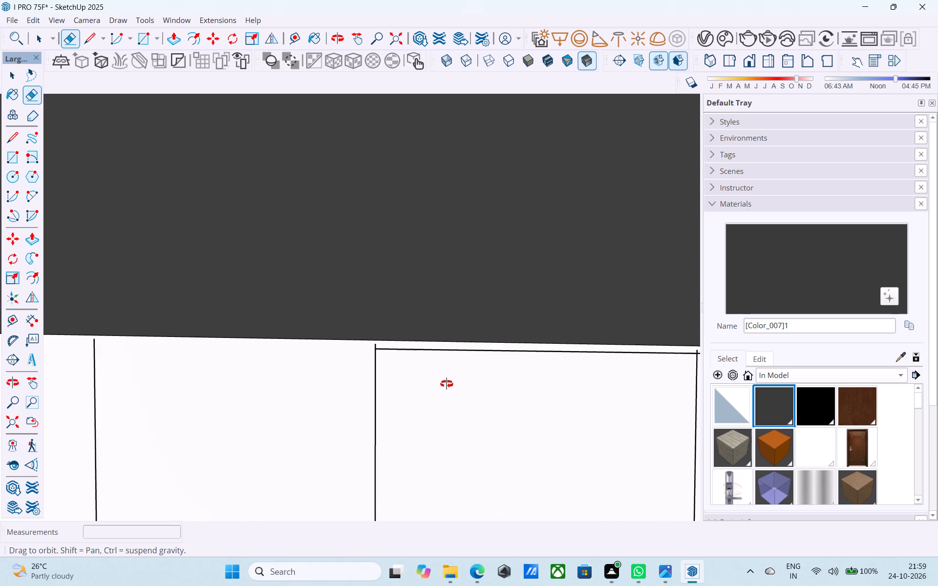
{"action": "middle_click_drag", "start_coordinate": [447, 384], "coordinate": [446, 395]}
{"action": "scroll", "coordinate": [420, 351], "scroll_direction": "up", "scroll_amount": 1}
{"action": "middle_click_drag", "start_coordinate": [420, 351], "coordinate": [423, 335]}
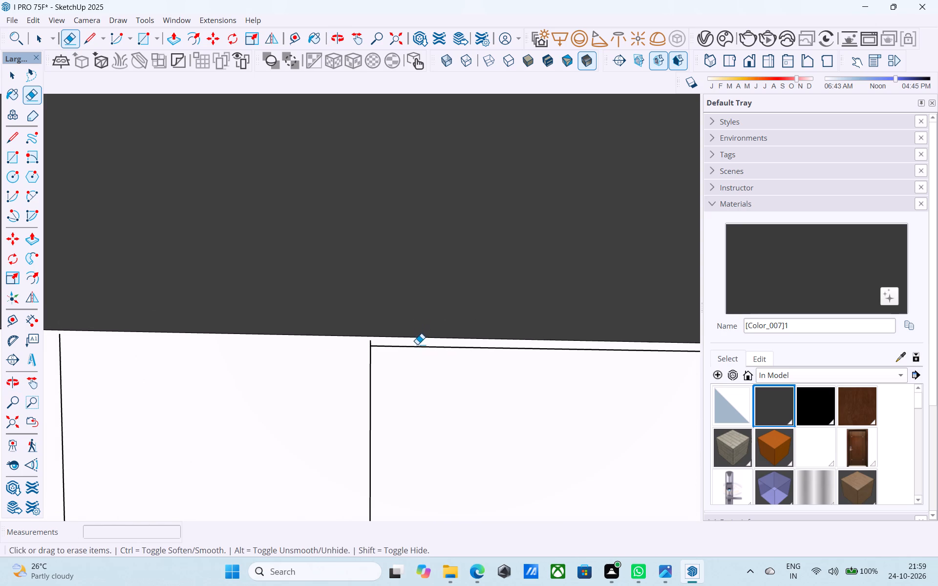
{"action": "left_click_drag", "start_coordinate": [417, 345], "coordinate": [411, 360]}
Erase the thin line below the top rail across the last two slats beside the right end upright.
{"action": "scroll", "coordinate": [320, 376], "scroll_direction": "down", "scroll_amount": 11}
{"action": "middle_click_drag", "start_coordinate": [374, 388], "coordinate": [448, 359]}
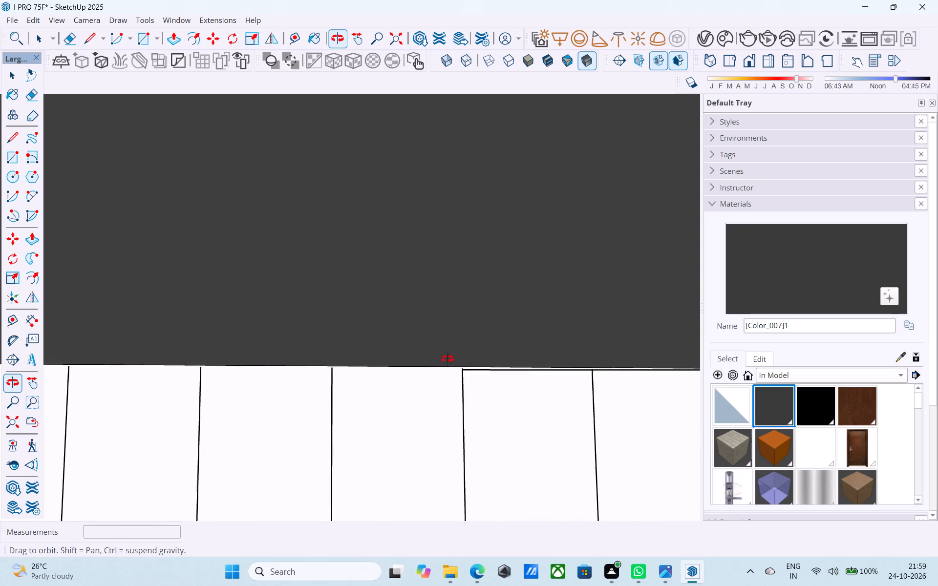
{"action": "middle_click_drag", "start_coordinate": [448, 359], "coordinate": [504, 377]}
{"action": "scroll", "coordinate": [475, 359], "scroll_direction": "up", "scroll_amount": 12}
{"action": "left_click", "coordinate": [463, 365]}
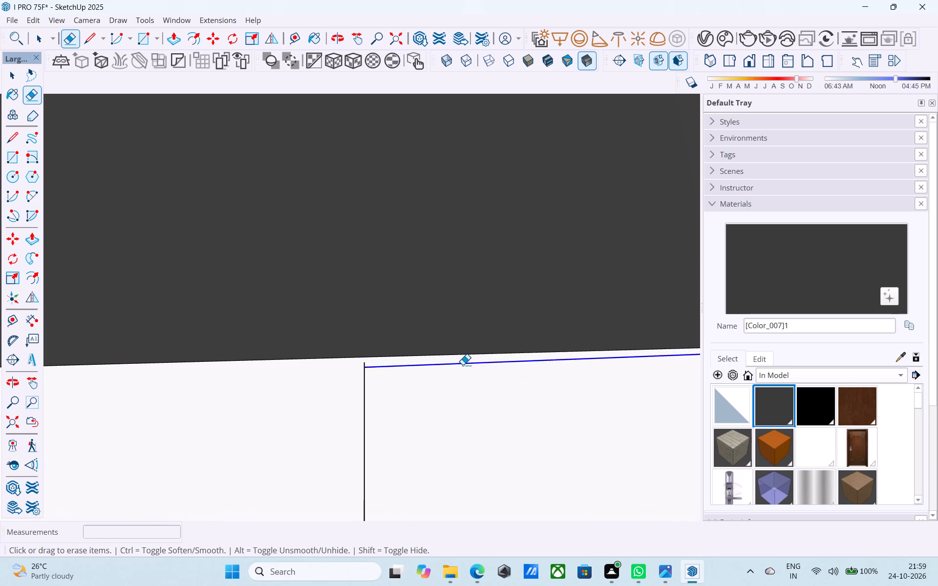
{"action": "scroll", "coordinate": [424, 376], "scroll_direction": "down", "scroll_amount": 6}
{"action": "middle_click_drag", "start_coordinate": [424, 377], "coordinate": [427, 381]}
{"action": "scroll", "coordinate": [437, 381], "scroll_direction": "down", "scroll_amount": 4}
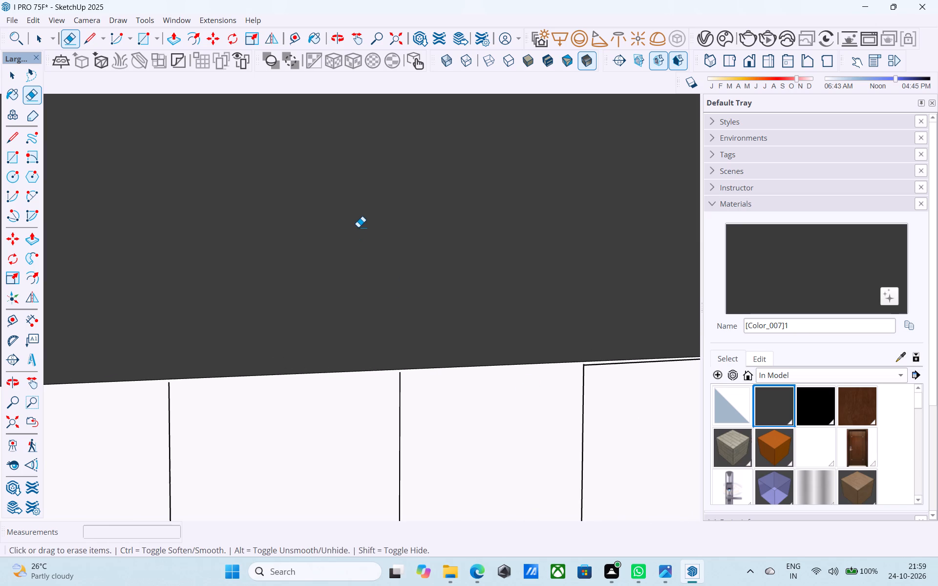
{"action": "middle_click_drag", "start_coordinate": [392, 251], "coordinate": [297, 213], "text": "shift"}
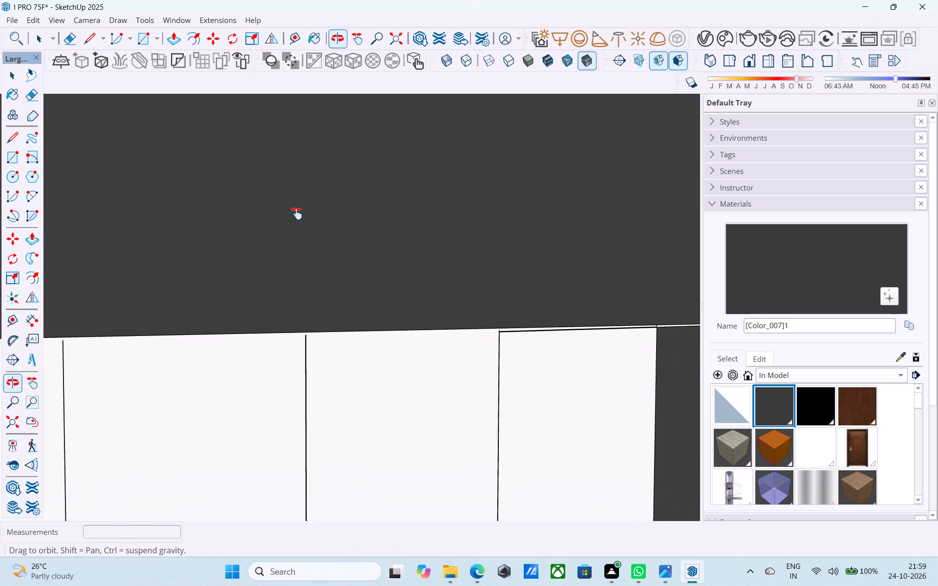
{"action": "middle_click_drag", "start_coordinate": [297, 213], "coordinate": [321, 195], "text": "shift"}
{"action": "scroll", "coordinate": [463, 320], "scroll_direction": "up", "scroll_amount": 1, "text": "shift"}
{"action": "middle_click_drag", "start_coordinate": [462, 318], "coordinate": [421, 282], "text": "shift"}
{"action": "scroll", "coordinate": [513, 270], "scroll_direction": "up", "scroll_amount": 7}
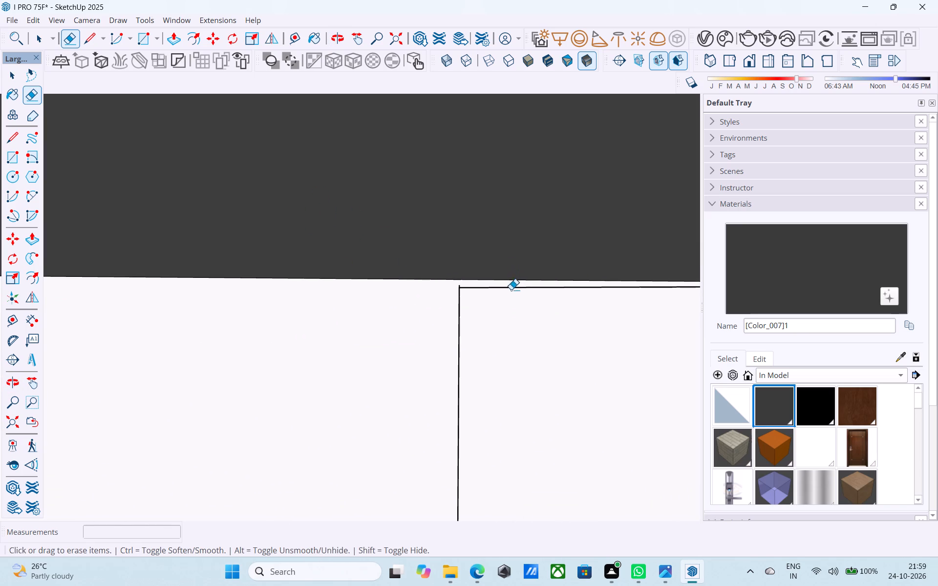
{"action": "double_click", "coordinate": [511, 291]}
{"action": "left_click_drag", "start_coordinate": [508, 286], "coordinate": [509, 305]}
{"action": "scroll", "coordinate": [502, 297], "scroll_direction": "down", "scroll_amount": 7}
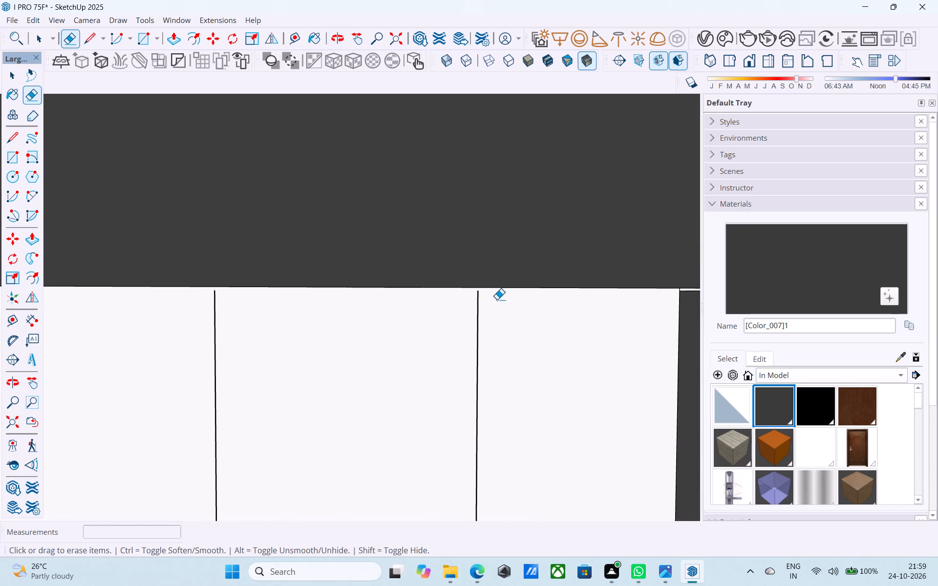
Draw a 1' 6 1/2" line just below the right end panel's top rail, from the end upright to the raised strip.
{"action": "key", "text": "space"}
{"action": "key", "text": "l"}
{"action": "scroll", "coordinate": [643, 305], "scroll_direction": "up", "scroll_amount": 4}
{"action": "left_click", "coordinate": [686, 295]}
{"action": "scroll", "coordinate": [459, 298], "scroll_direction": "down", "scroll_amount": 2}
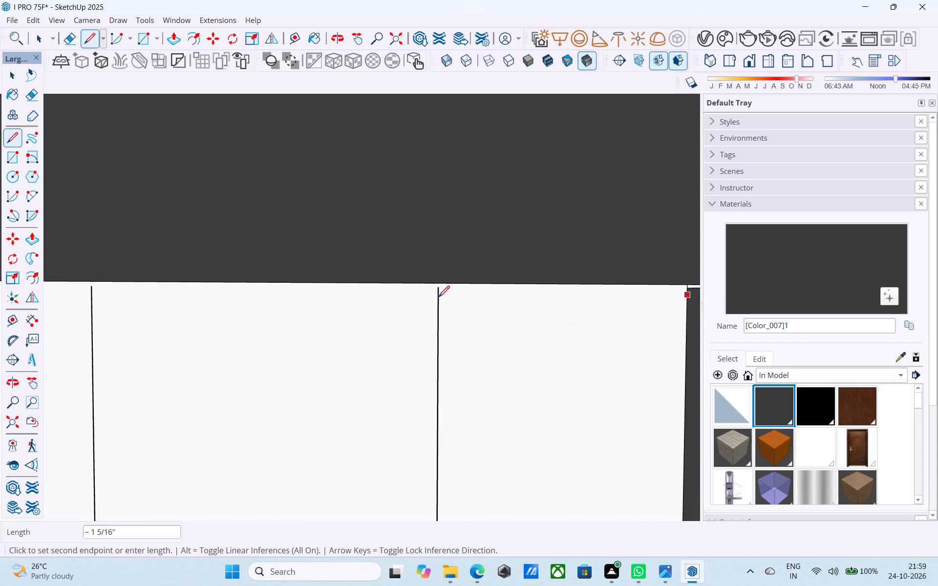
{"action": "scroll", "coordinate": [438, 298], "scroll_direction": "down", "scroll_amount": 2}
{"action": "middle_click_drag", "start_coordinate": [305, 292], "coordinate": [451, 305]}
{"action": "middle_click_drag", "start_coordinate": [171, 309], "coordinate": [419, 310], "text": "shift"}
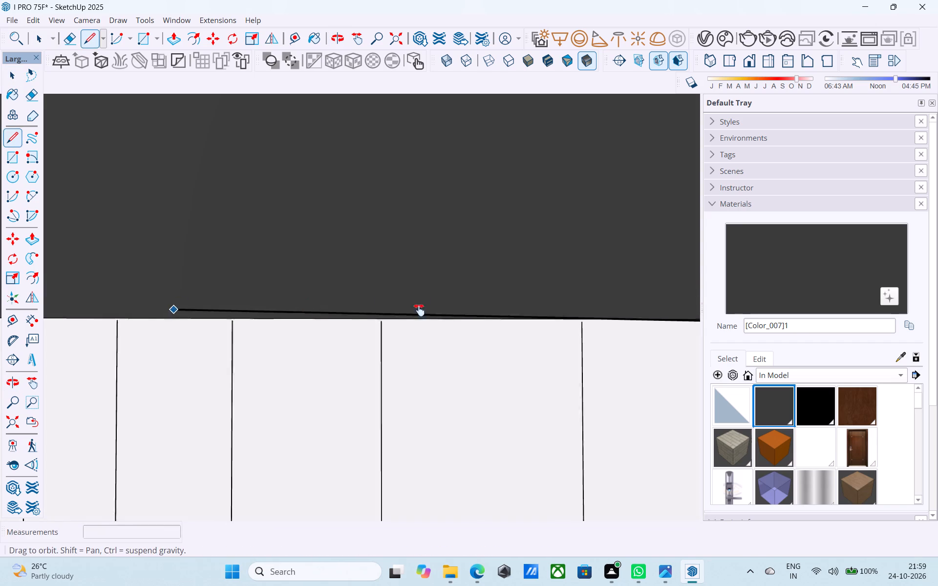
{"action": "middle_click_drag", "start_coordinate": [419, 310], "coordinate": [659, 305], "text": "shift"}
{"action": "middle_click_drag", "start_coordinate": [142, 317], "coordinate": [326, 312], "text": "shift"}
{"action": "middle_click_drag", "start_coordinate": [325, 334], "coordinate": [404, 319], "text": "shift"}
{"action": "scroll", "coordinate": [404, 319], "scroll_direction": "up", "scroll_amount": 12}
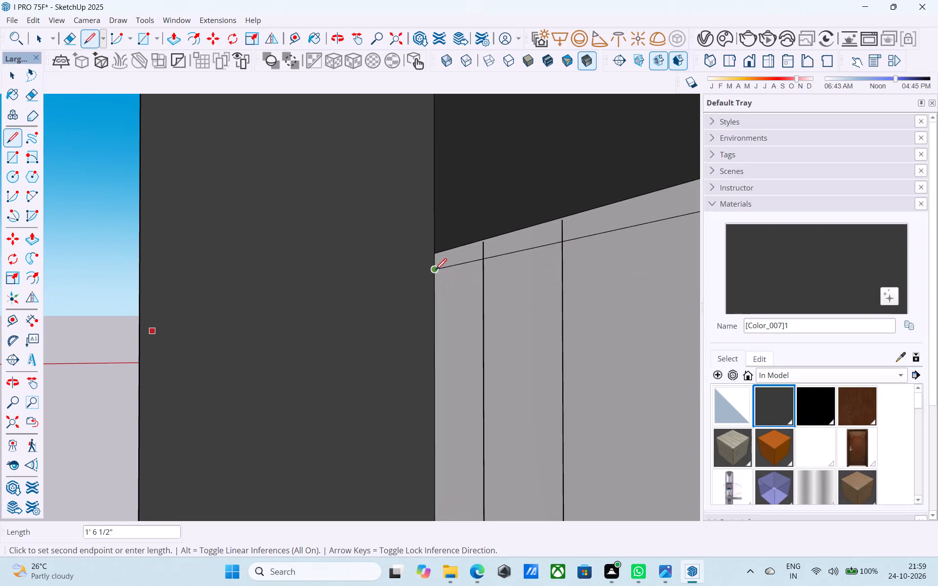
{"action": "scroll", "coordinate": [435, 277], "scroll_direction": "up", "scroll_amount": 4}
{"action": "left_click", "coordinate": [435, 273]}
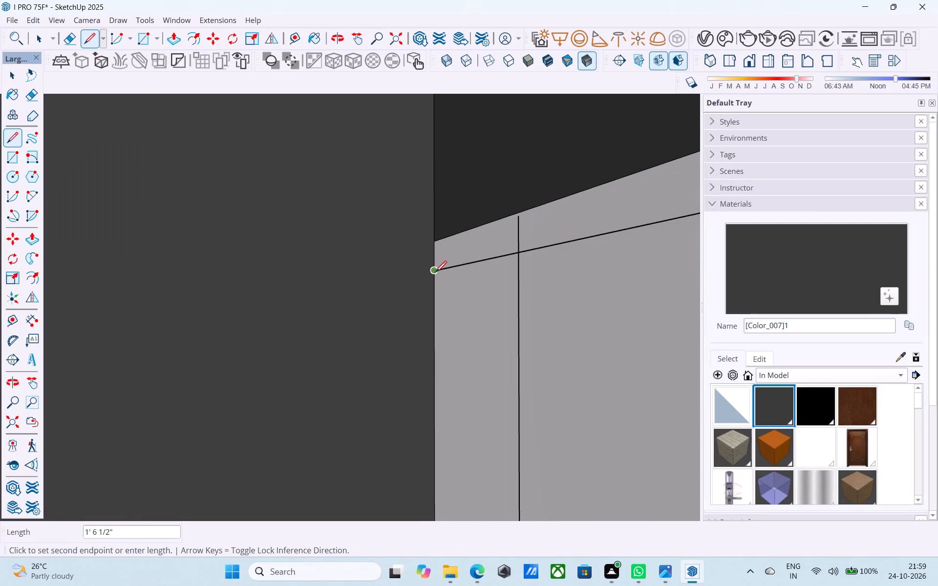
{"action": "scroll", "coordinate": [435, 273], "scroll_direction": "down", "scroll_amount": 8}
{"action": "middle_click_drag", "start_coordinate": [388, 302], "coordinate": [554, 305]}
{"action": "scroll", "coordinate": [546, 304], "scroll_direction": "down", "scroll_amount": 18}
{"action": "key", "text": "space"}
Erase the leftover short edge where the right end upright meets the gate's top rail.
{"action": "scroll", "coordinate": [381, 308], "scroll_direction": "down", "scroll_amount": 17}
{"action": "middle_click_drag", "start_coordinate": [358, 317], "coordinate": [525, 321]}
{"action": "scroll", "coordinate": [676, 324], "scroll_direction": "up", "scroll_amount": 9}
{"action": "key", "text": "e"}
{"action": "left_click_drag", "start_coordinate": [650, 310], "coordinate": [647, 297]}
{"action": "key", "text": "space"}
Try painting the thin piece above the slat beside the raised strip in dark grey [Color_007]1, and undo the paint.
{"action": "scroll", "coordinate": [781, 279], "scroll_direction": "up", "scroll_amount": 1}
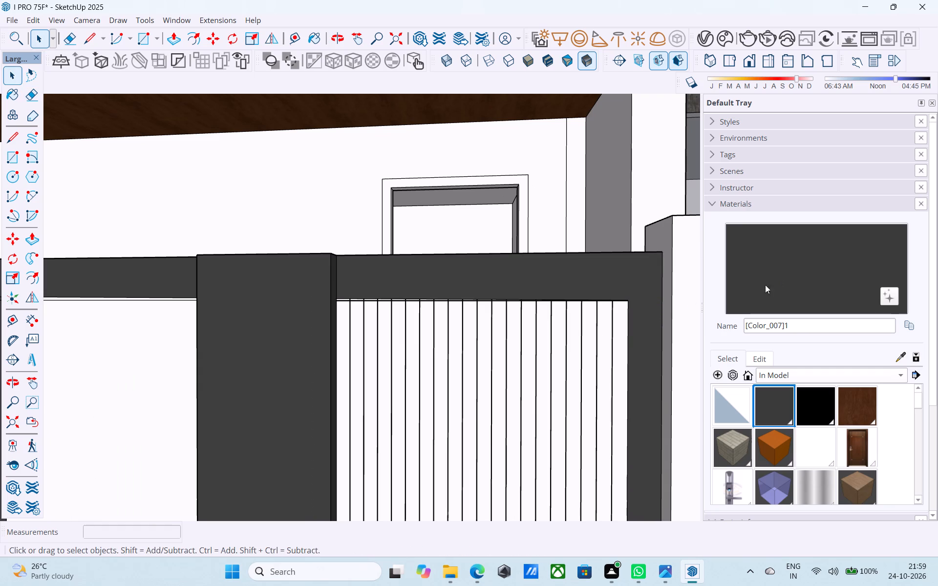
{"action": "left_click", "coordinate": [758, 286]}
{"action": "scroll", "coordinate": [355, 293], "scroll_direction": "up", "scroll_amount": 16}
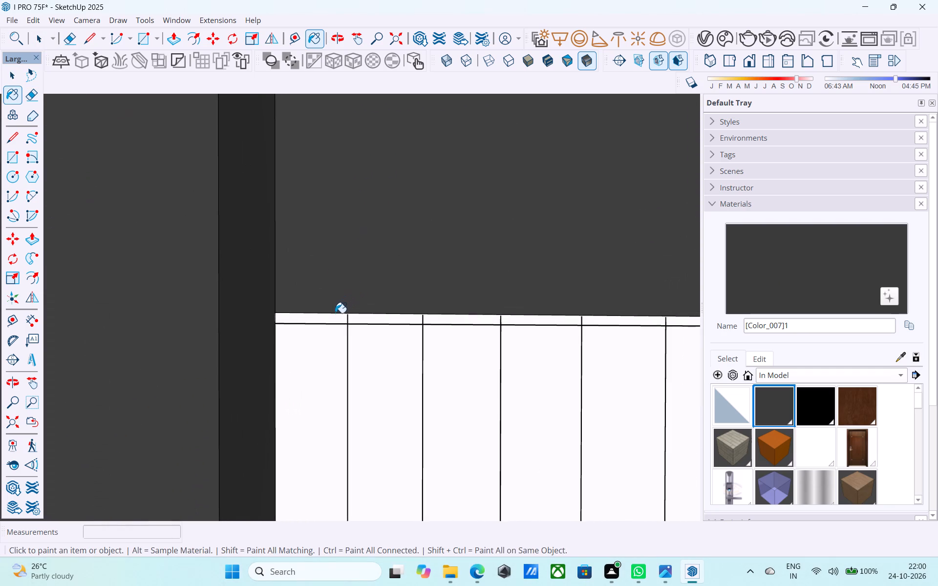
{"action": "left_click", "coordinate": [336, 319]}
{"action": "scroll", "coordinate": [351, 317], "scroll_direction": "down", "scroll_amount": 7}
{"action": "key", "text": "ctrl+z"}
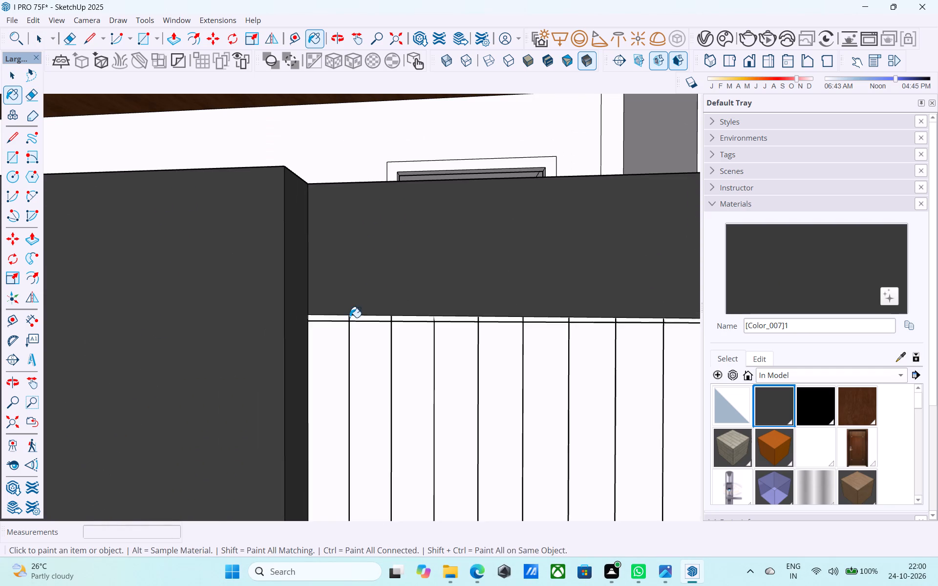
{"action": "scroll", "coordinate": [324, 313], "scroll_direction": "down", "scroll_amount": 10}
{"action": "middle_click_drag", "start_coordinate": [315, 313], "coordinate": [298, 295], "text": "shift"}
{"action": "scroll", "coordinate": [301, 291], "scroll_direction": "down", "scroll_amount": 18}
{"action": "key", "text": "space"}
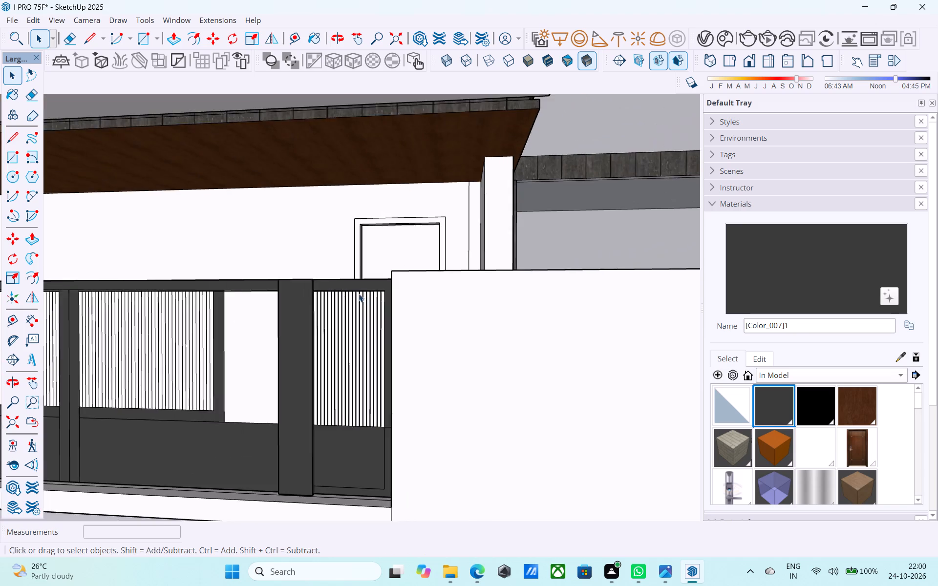
Extend the five slat lines nearest the left end upright about 2" down to the dark base in the gate's left end panel.
{"action": "scroll", "coordinate": [359, 293], "scroll_direction": "down", "scroll_amount": 4}
{"action": "middle_click_drag", "start_coordinate": [202, 318], "coordinate": [497, 312], "text": "shift"}
{"action": "scroll", "coordinate": [356, 305], "scroll_direction": "up", "scroll_amount": 5}
{"action": "scroll", "coordinate": [258, 299], "scroll_direction": "up", "scroll_amount": 2}
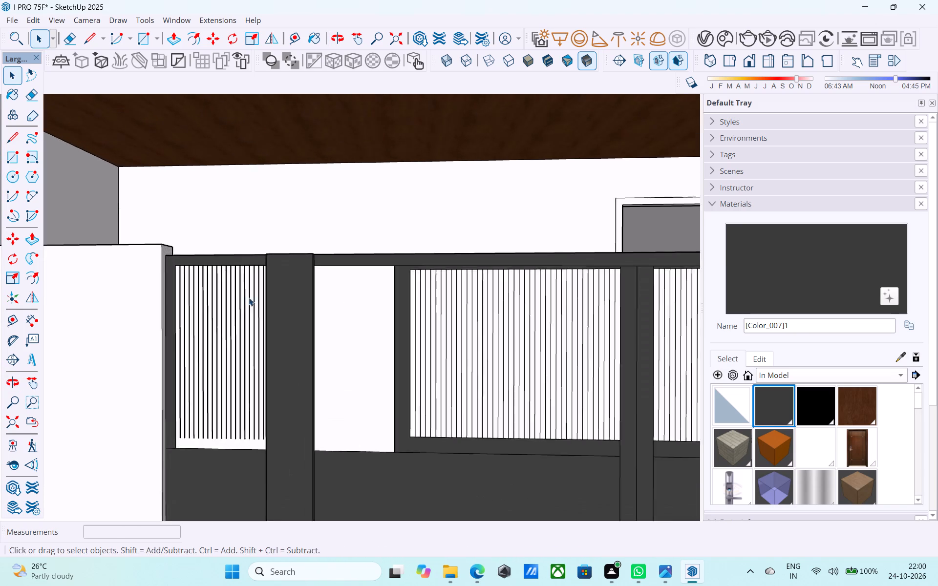
{"action": "scroll", "coordinate": [249, 297], "scroll_direction": "up", "scroll_amount": 11}
{"action": "scroll", "coordinate": [301, 270], "scroll_direction": "up", "scroll_amount": 1}
{"action": "middle_click_drag", "start_coordinate": [303, 269], "coordinate": [398, 244]}
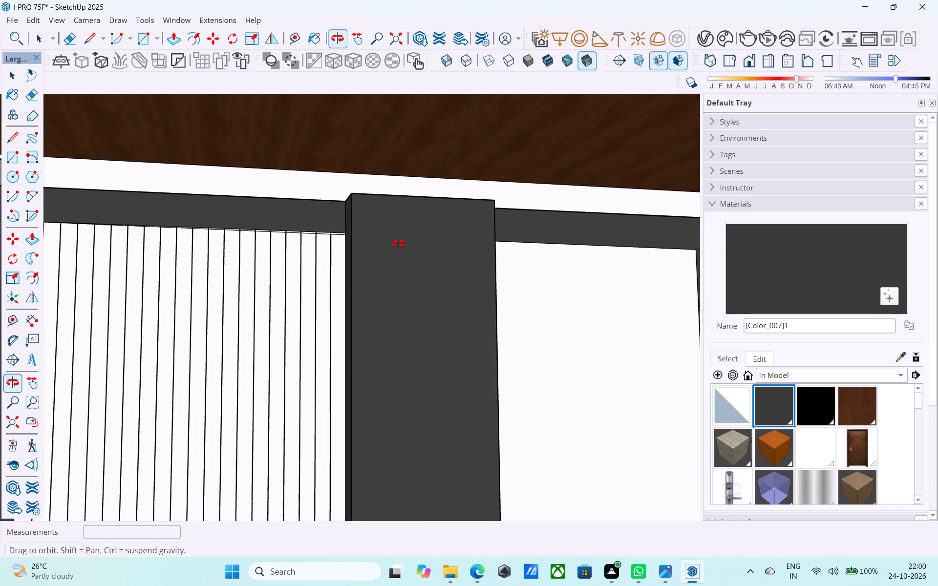
{"action": "middle_click_drag", "start_coordinate": [398, 244], "coordinate": [335, 235]}
{"action": "scroll", "coordinate": [331, 244], "scroll_direction": "down", "scroll_amount": 4}
{"action": "middle_click_drag", "start_coordinate": [325, 314], "coordinate": [383, 169], "text": "shift"}
{"action": "middle_click_drag", "start_coordinate": [375, 331], "coordinate": [359, 225], "text": "shift"}
{"action": "scroll", "coordinate": [291, 364], "scroll_direction": "up", "scroll_amount": 1}
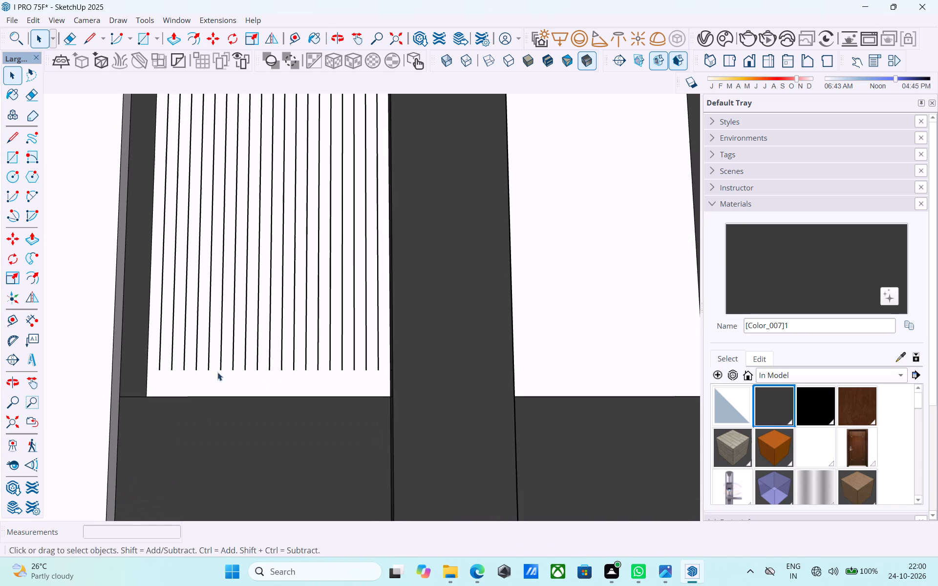
{"action": "middle_click_drag", "start_coordinate": [205, 376], "coordinate": [221, 423]}
{"action": "key", "text": "l"}
{"action": "scroll", "coordinate": [197, 405], "scroll_direction": "up", "scroll_amount": 2}
{"action": "scroll", "coordinate": [205, 334], "scroll_direction": "up", "scroll_amount": 7}
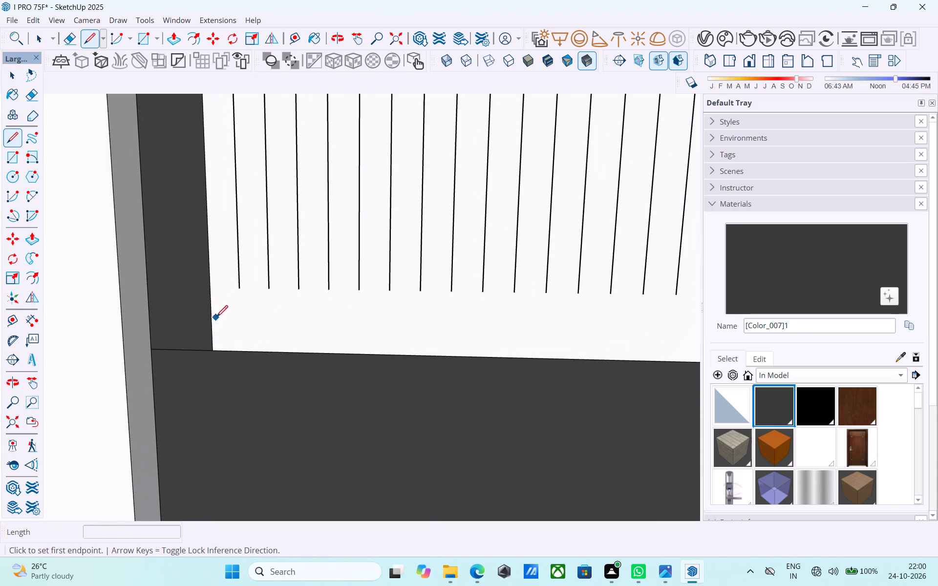
{"action": "left_click", "coordinate": [238, 287]}
{"action": "left_click", "coordinate": [236, 354]}
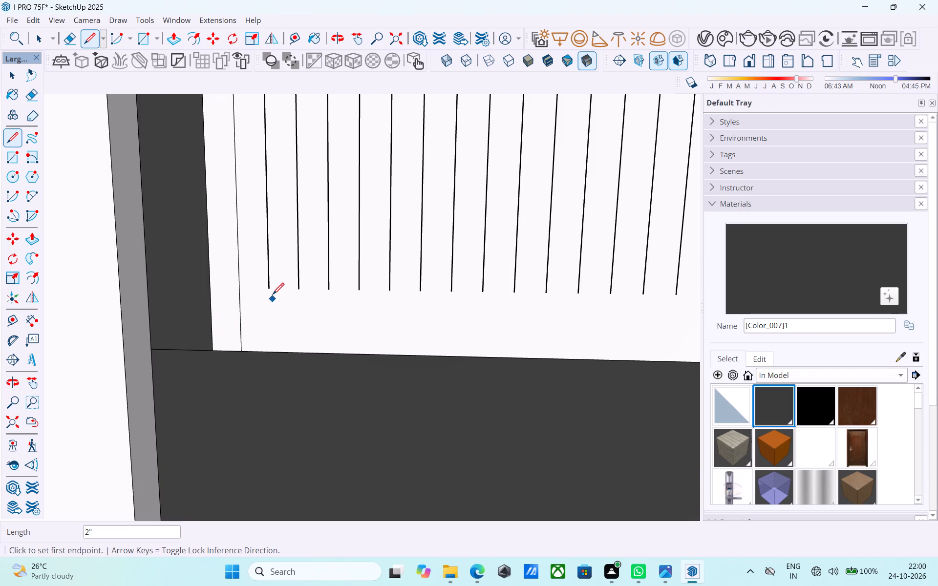
{"action": "left_click", "coordinate": [271, 288]}
{"action": "left_click", "coordinate": [268, 351]}
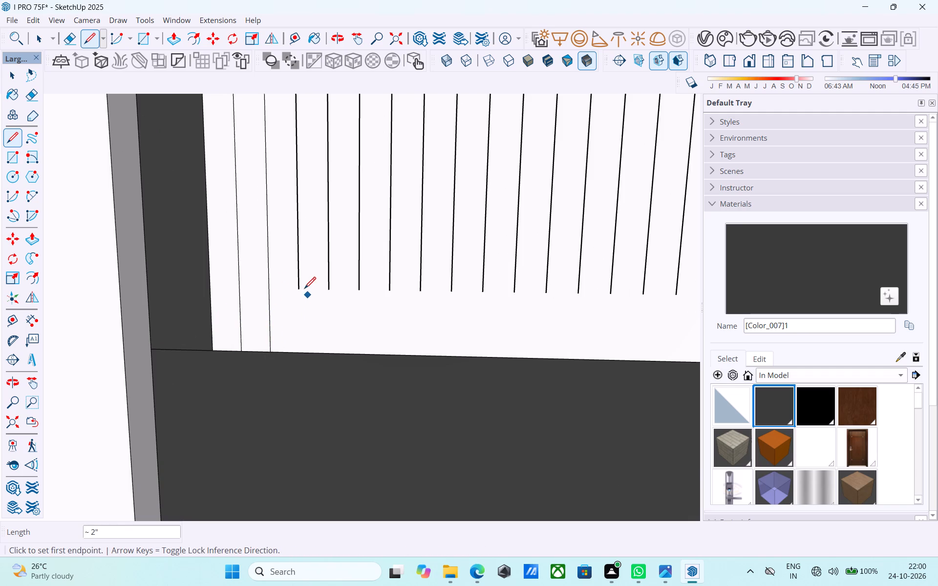
{"action": "left_click", "coordinate": [299, 288]}
{"action": "left_click", "coordinate": [300, 354]}
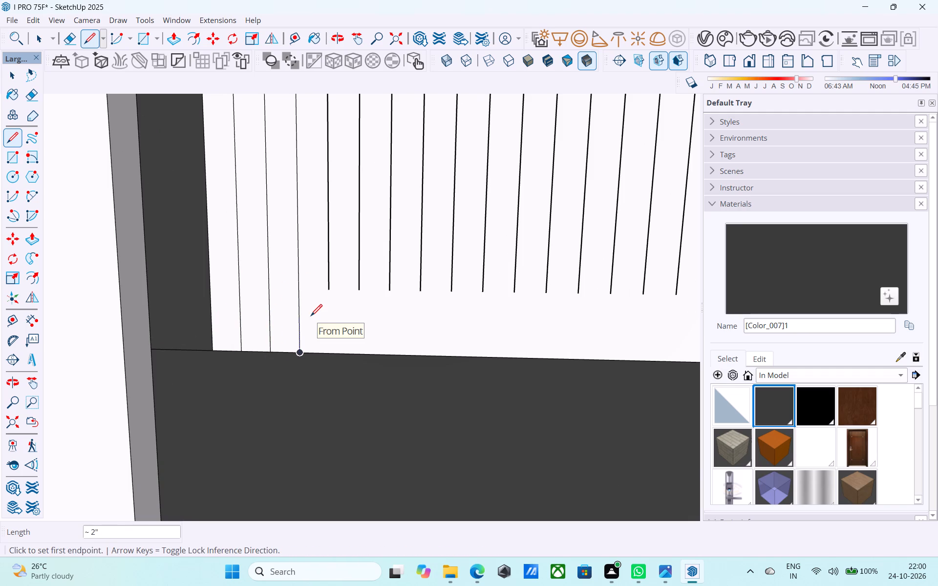
{"action": "left_click", "coordinate": [328, 289]}
{"action": "left_click", "coordinate": [326, 358]}
{"action": "left_click", "coordinate": [360, 291]}
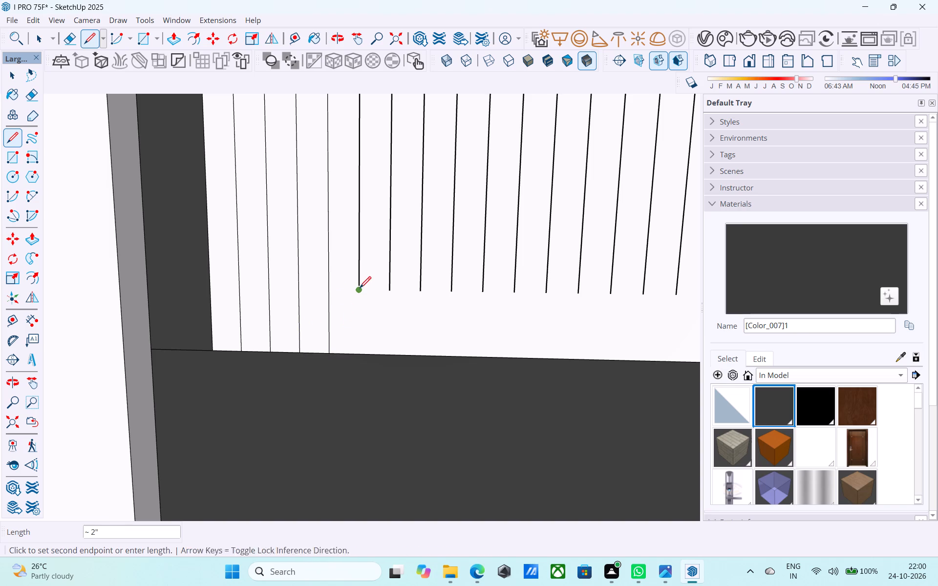
{"action": "left_click", "coordinate": [358, 356]}
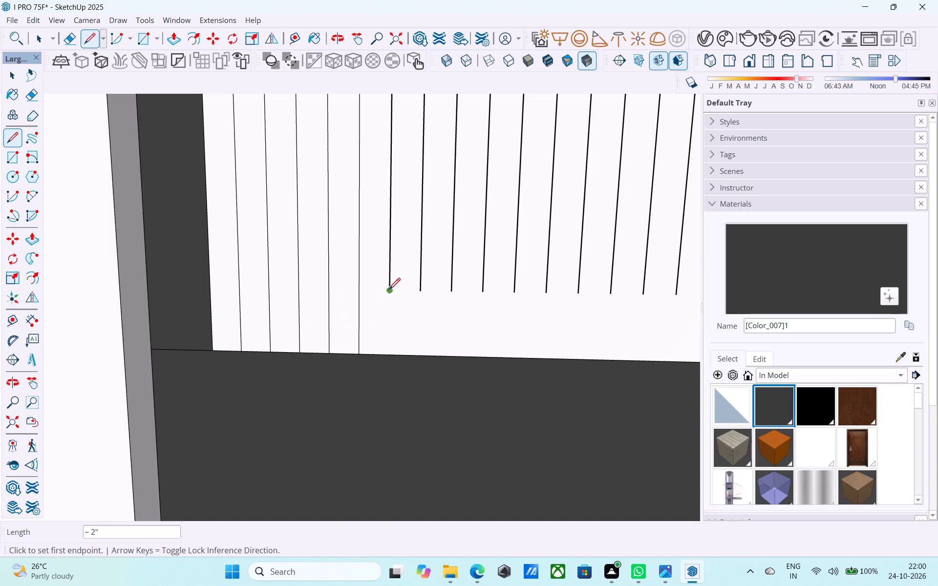
Extend the sixth through tenth slat lines from the left end upright about 2" down to the dark base.
{"action": "left_click", "coordinate": [389, 291]}
{"action": "left_click", "coordinate": [384, 350]}
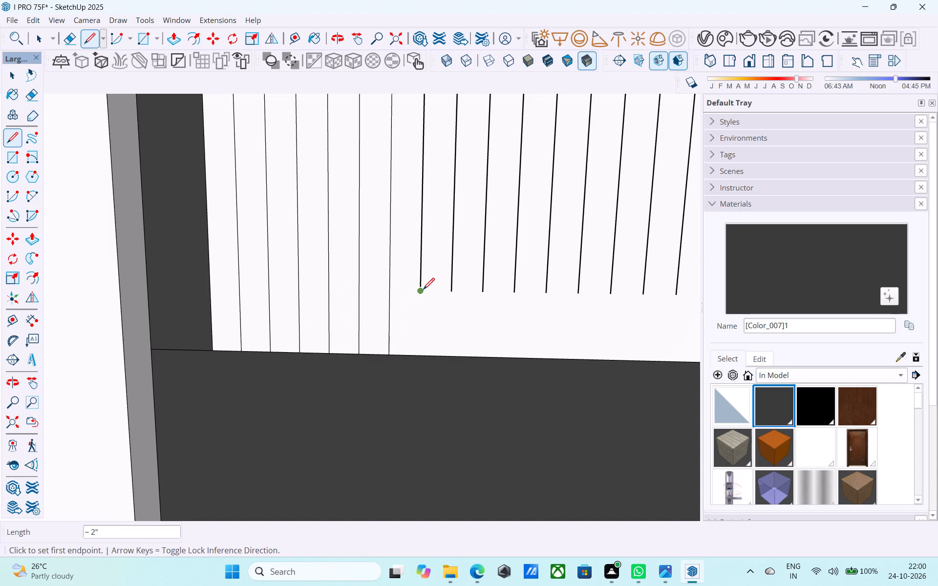
{"action": "left_click", "coordinate": [424, 291]}
{"action": "left_click", "coordinate": [422, 358]}
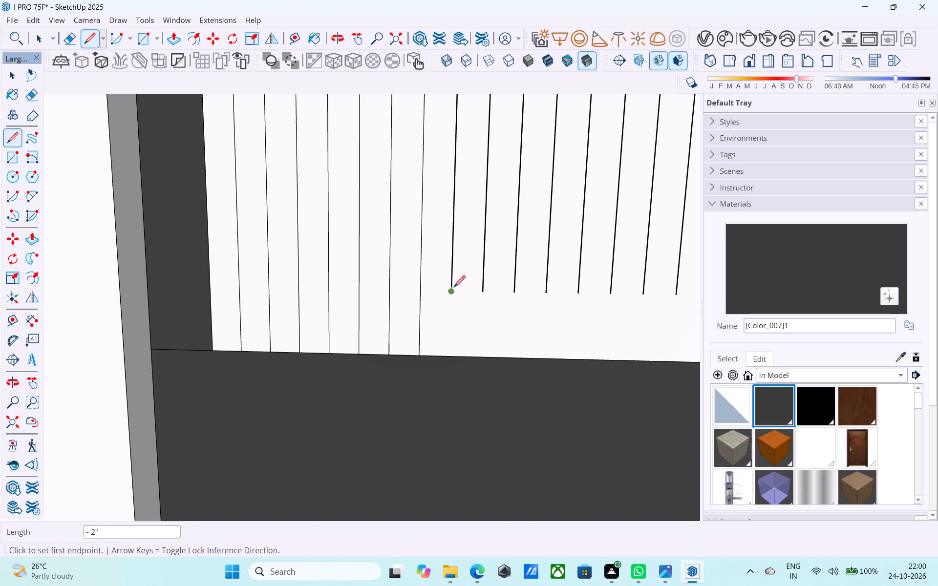
{"action": "left_click", "coordinate": [453, 287]}
{"action": "left_click", "coordinate": [449, 352]}
{"action": "left_click", "coordinate": [485, 289]}
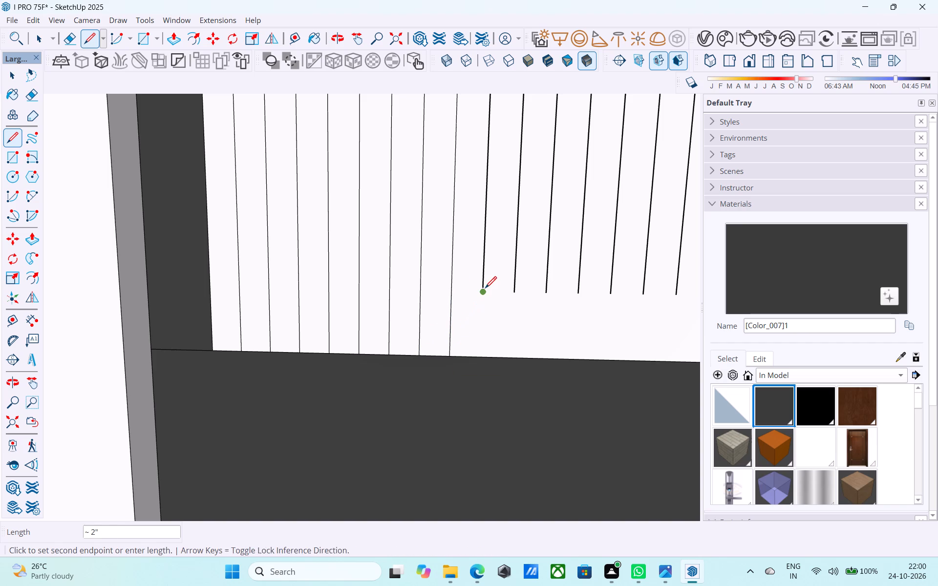
{"action": "left_click", "coordinate": [481, 356]}
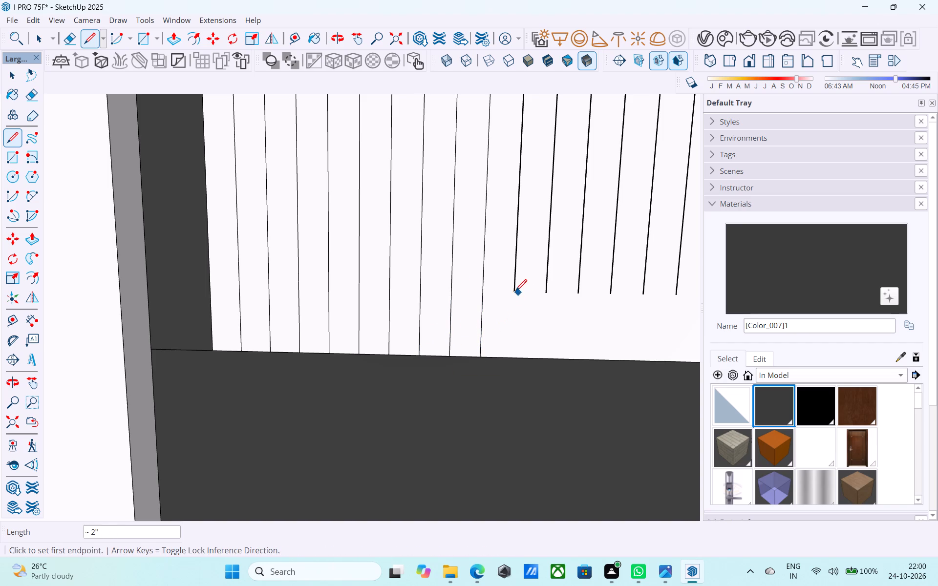
{"action": "left_click", "coordinate": [514, 290]}
{"action": "left_click", "coordinate": [515, 362]}
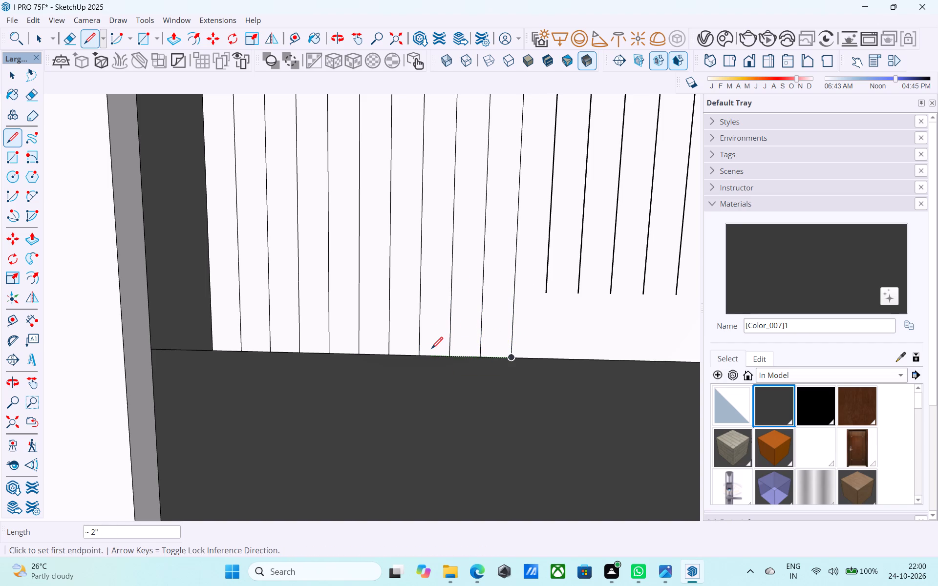
Extend the next four slat lines of the left end panel about 2" down to the dark base.
{"action": "scroll", "coordinate": [431, 350], "scroll_direction": "down", "scroll_amount": 1}
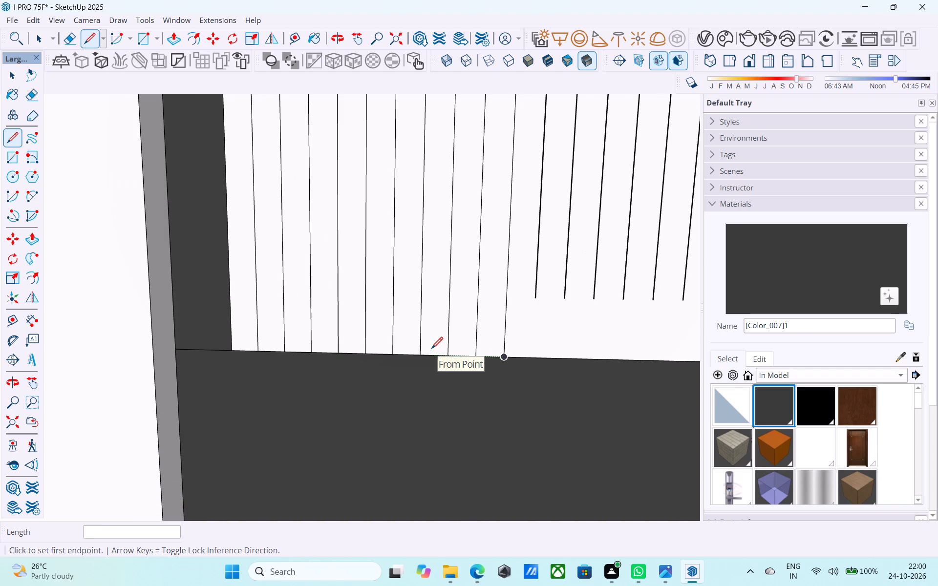
{"action": "scroll", "coordinate": [431, 350], "scroll_direction": "down", "scroll_amount": 3}
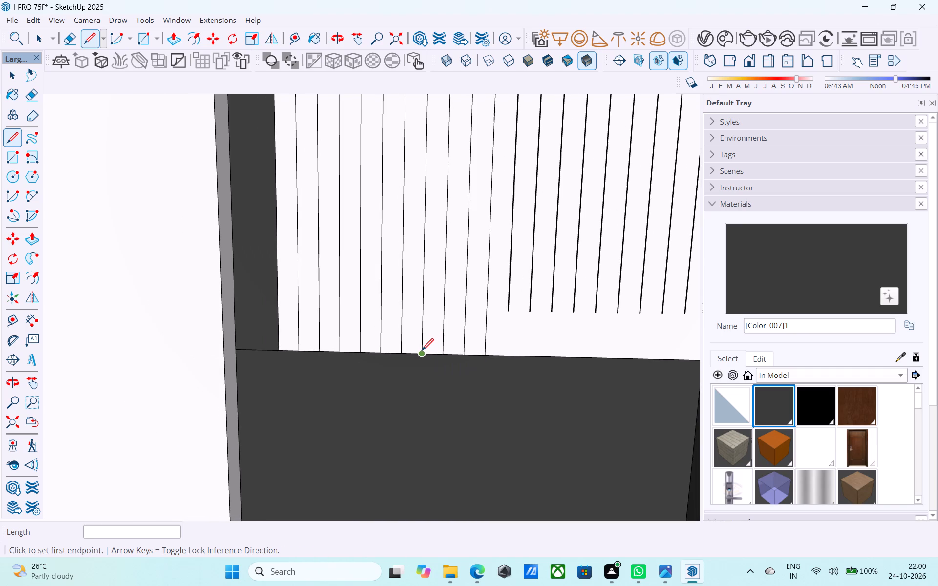
{"action": "scroll", "coordinate": [422, 357], "scroll_direction": "down", "scroll_amount": 1}
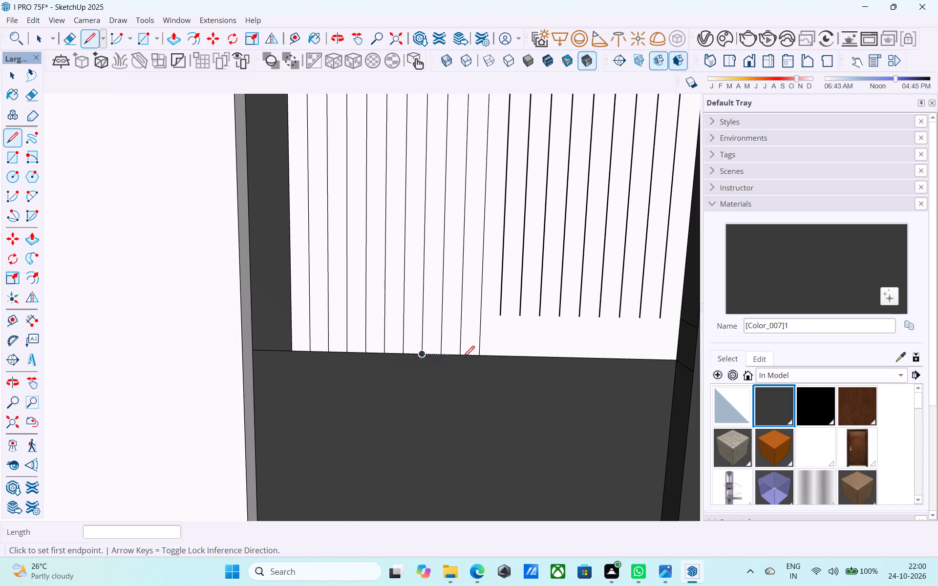
{"action": "scroll", "coordinate": [505, 329], "scroll_direction": "up", "scroll_amount": 3}
{"action": "left_click", "coordinate": [500, 311]}
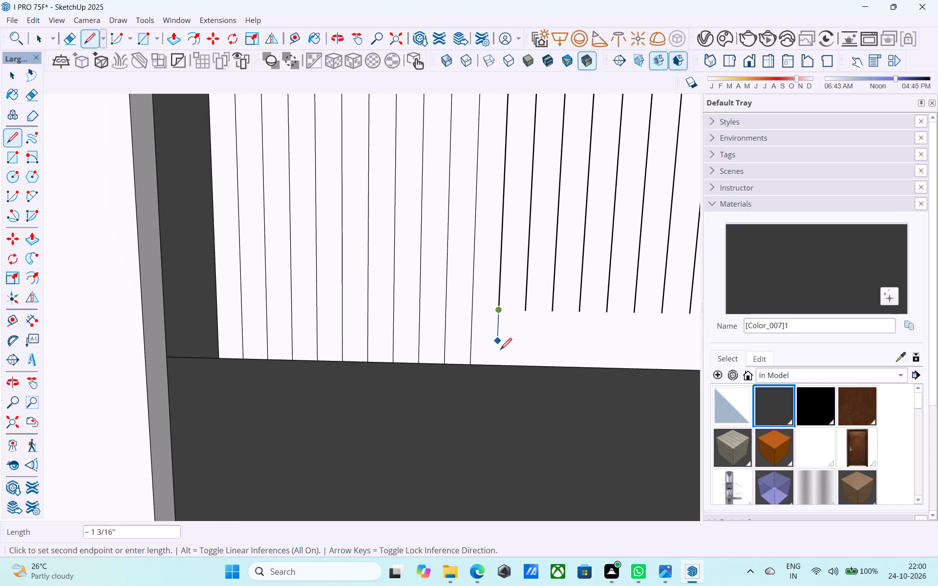
{"action": "left_click", "coordinate": [502, 364]}
{"action": "left_click", "coordinate": [527, 312]}
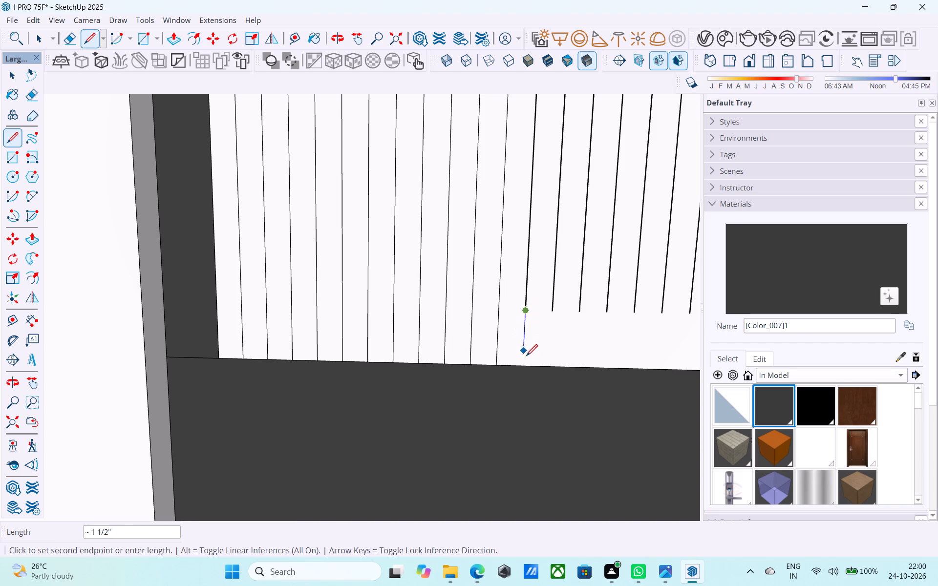
{"action": "left_click", "coordinate": [526, 362]}
{"action": "left_click", "coordinate": [551, 308]}
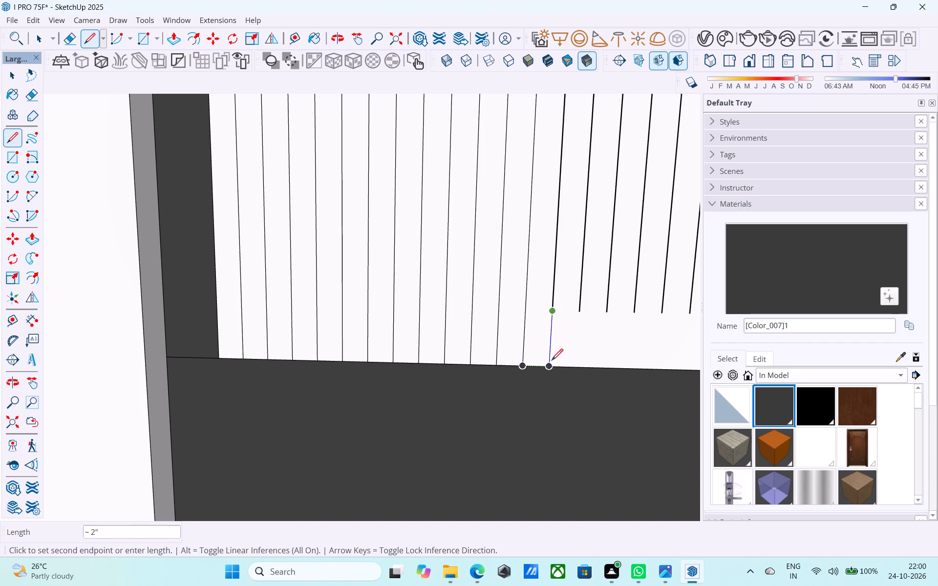
{"action": "left_click", "coordinate": [551, 366]}
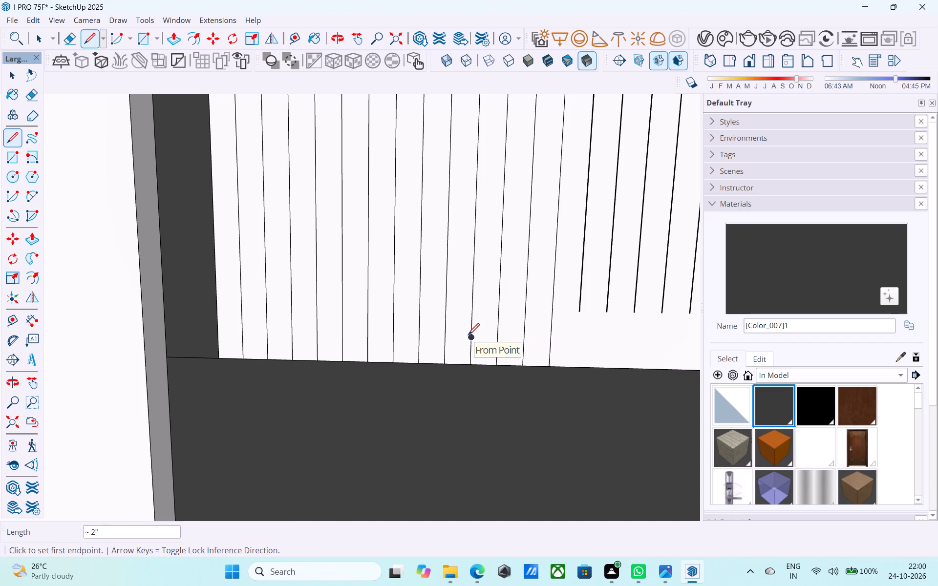
{"action": "left_click", "coordinate": [578, 312]}
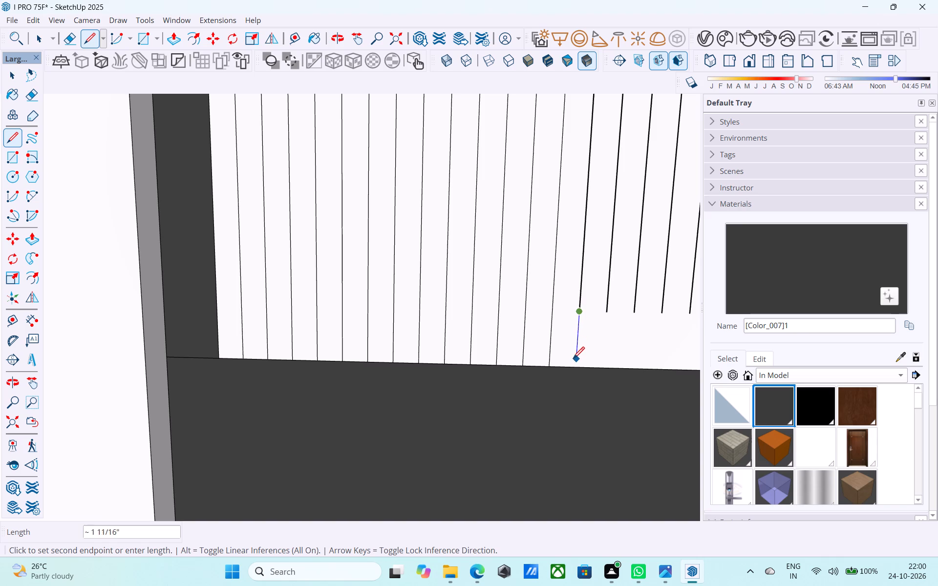
{"action": "left_click", "coordinate": [575, 364]}
Extend the last five slat lines beside the raised strip about 2" down to the dark base.
{"action": "scroll", "coordinate": [426, 330], "scroll_direction": "down", "scroll_amount": 7}
{"action": "scroll", "coordinate": [574, 331], "scroll_direction": "up", "scroll_amount": 6}
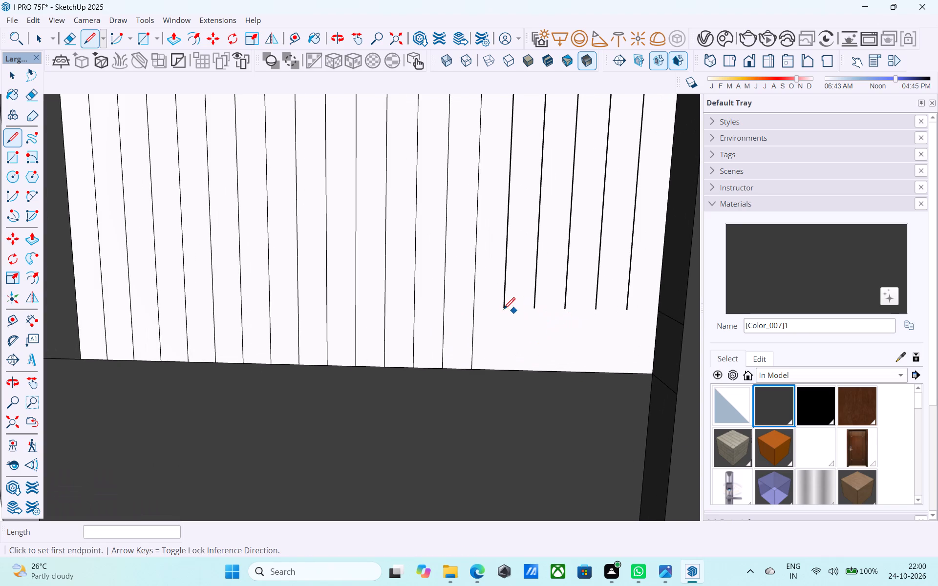
{"action": "left_click", "coordinate": [503, 310]}
{"action": "left_click", "coordinate": [499, 374]}
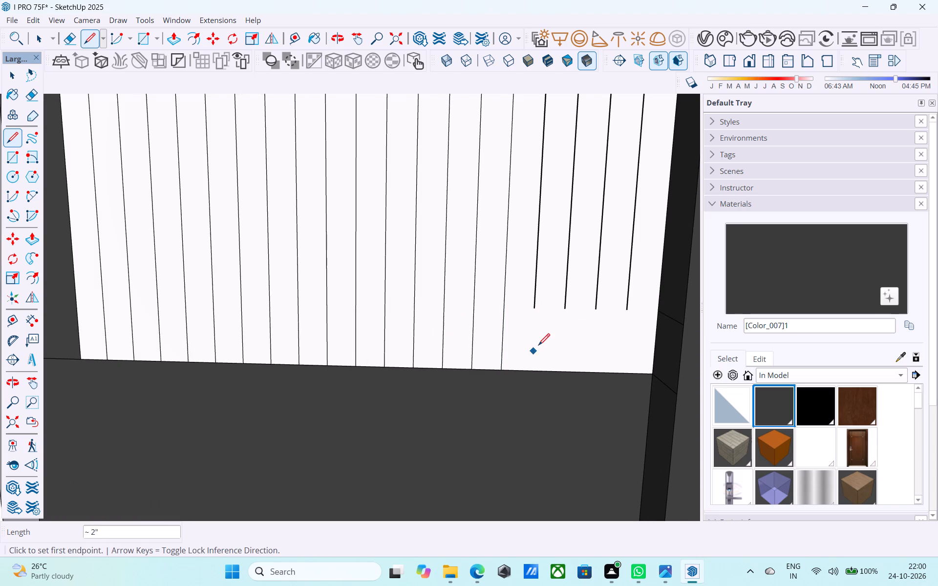
{"action": "left_click", "coordinate": [535, 305]}
{"action": "left_click", "coordinate": [532, 369]}
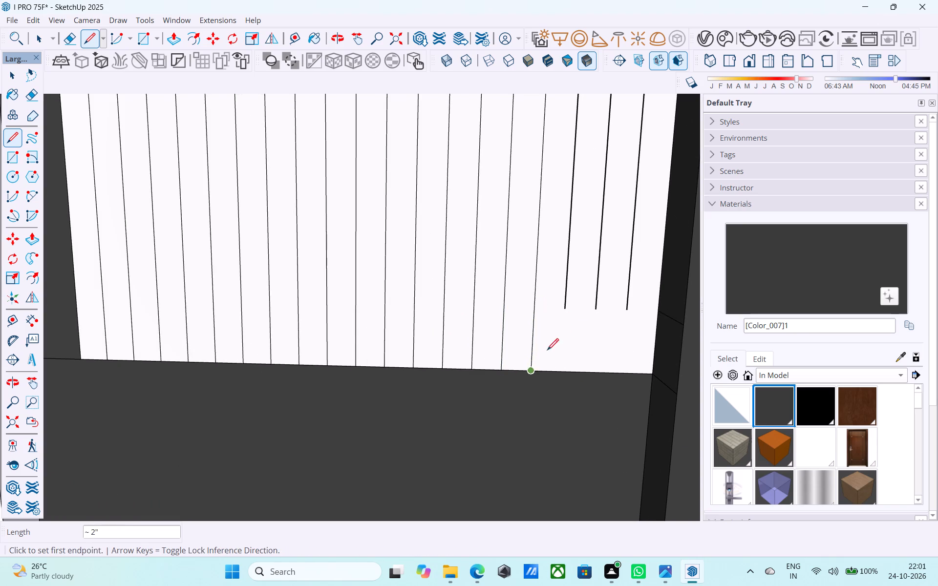
{"action": "left_click", "coordinate": [566, 308]}
{"action": "left_click", "coordinate": [561, 373]}
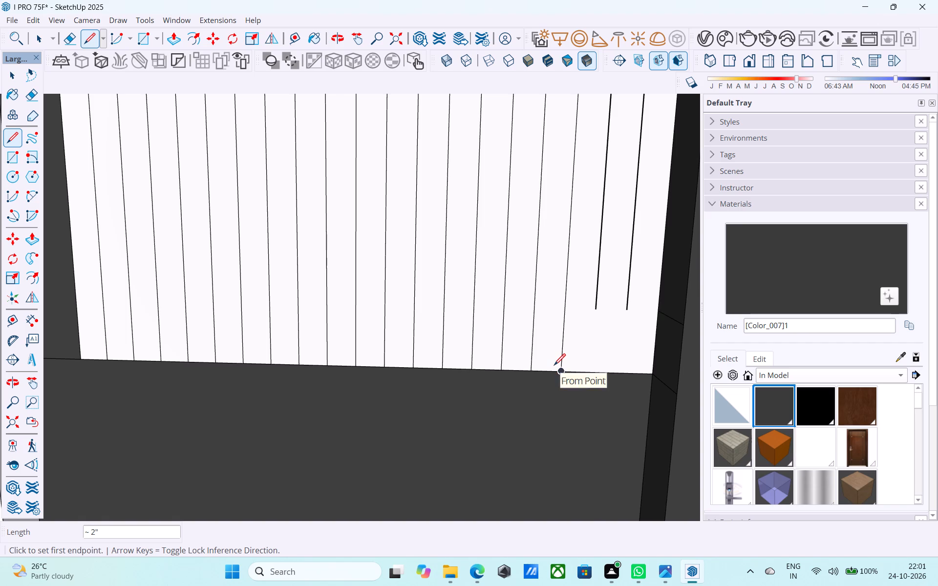
{"action": "scroll", "coordinate": [448, 318], "scroll_direction": "down", "scroll_amount": 7}
{"action": "left_click", "coordinate": [530, 312]}
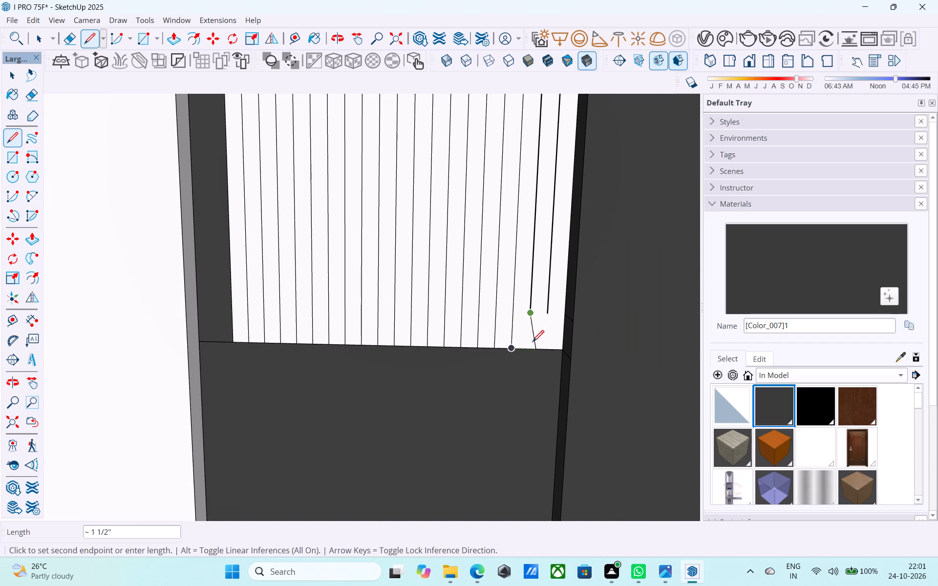
{"action": "left_click", "coordinate": [530, 345]}
{"action": "left_click", "coordinate": [546, 311]}
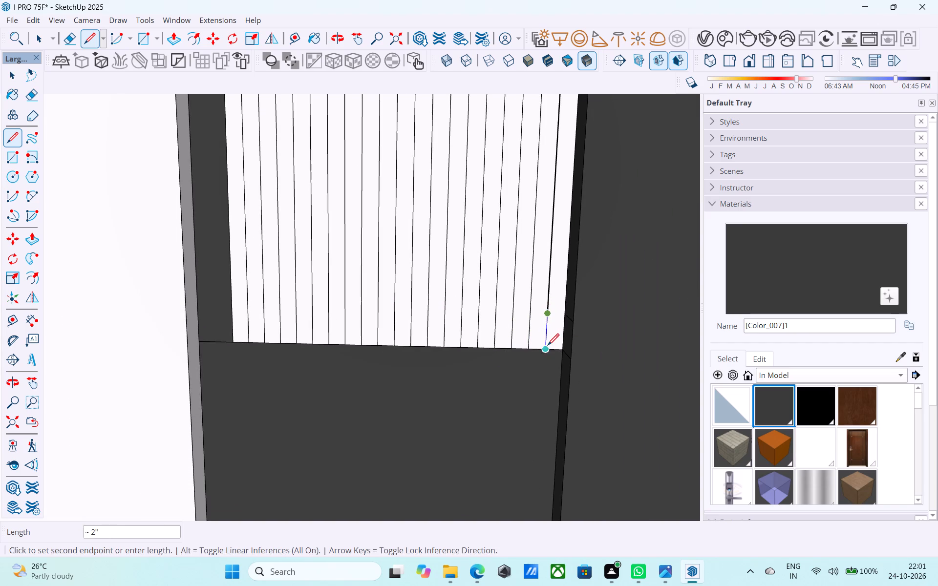
{"action": "left_click", "coordinate": [548, 346]}
{"action": "scroll", "coordinate": [544, 346], "scroll_direction": "down", "scroll_amount": 5}
{"action": "scroll", "coordinate": [507, 363], "scroll_direction": "down", "scroll_amount": 4}
{"action": "scroll", "coordinate": [449, 396], "scroll_direction": "down", "scroll_amount": 1}
{"action": "scroll", "coordinate": [449, 397], "scroll_direction": "up", "scroll_amount": 1}
{"action": "scroll", "coordinate": [448, 398], "scroll_direction": "down", "scroll_amount": 4}
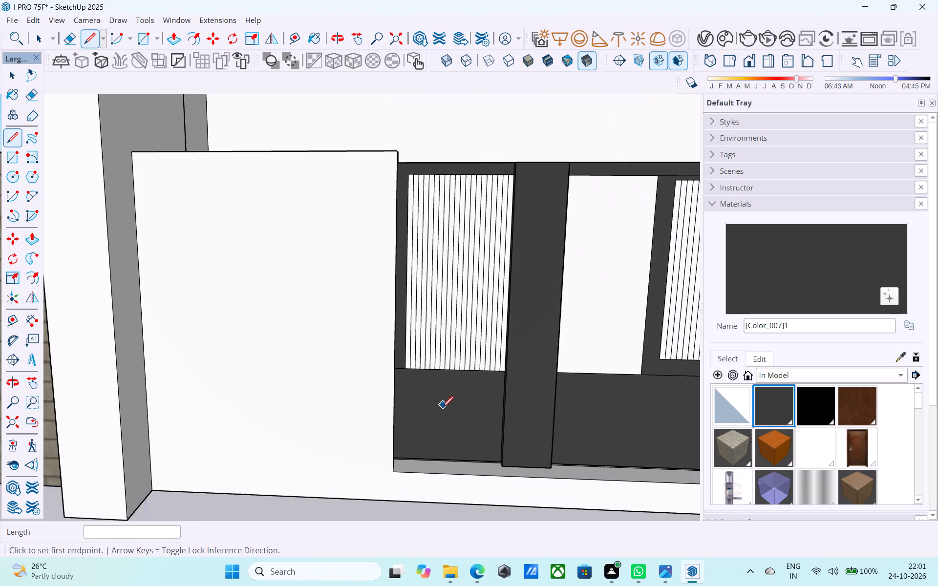
{"action": "scroll", "coordinate": [534, 195], "scroll_direction": "up", "scroll_amount": 5}
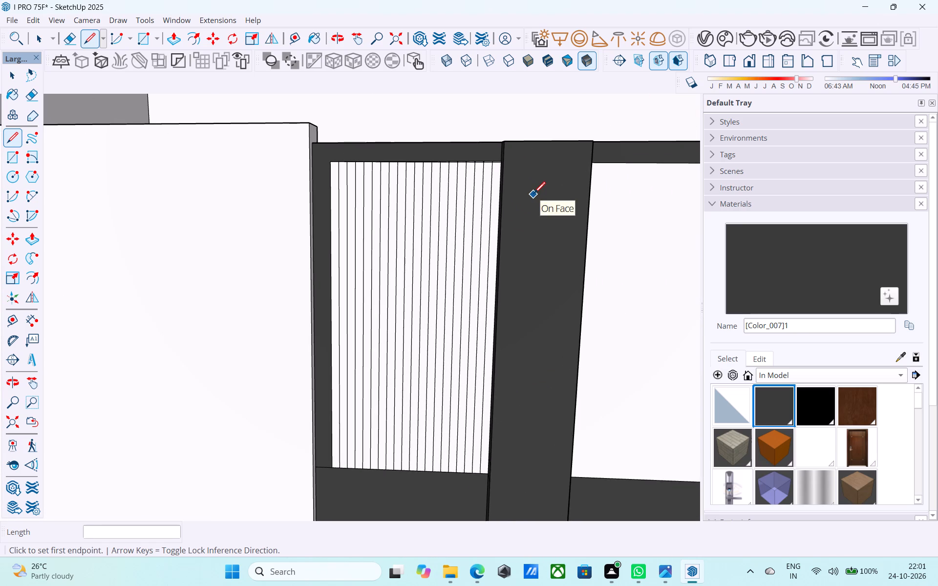
{"action": "key", "text": "space"}
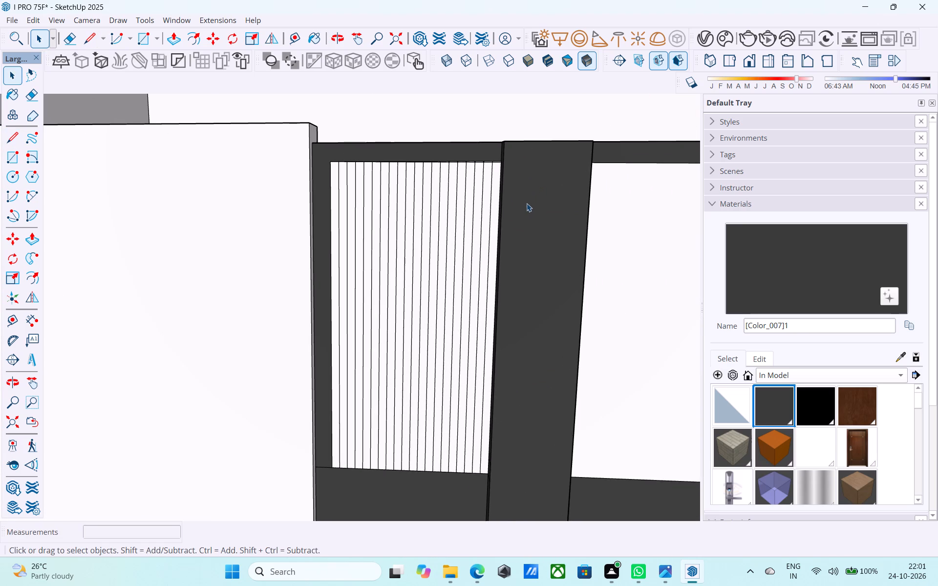
Push the second slat face from the raised strip 2" inward in the gate's left end panel.
{"action": "middle_click_drag", "start_coordinate": [504, 215], "coordinate": [466, 258], "text": "shift"}
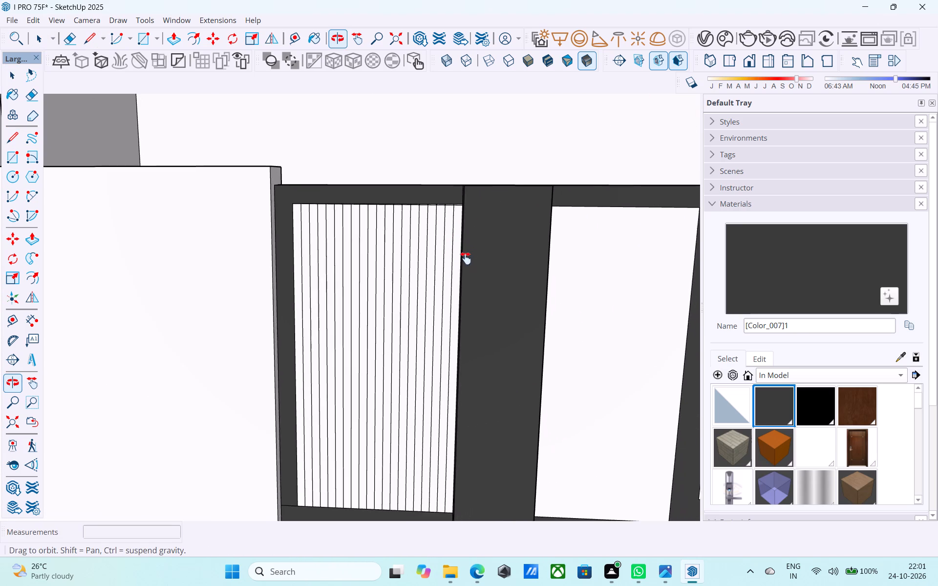
{"action": "middle_click_drag", "start_coordinate": [466, 258], "coordinate": [490, 272], "text": "shift"}
{"action": "scroll", "coordinate": [465, 303], "scroll_direction": "up", "scroll_amount": 7}
{"action": "left_click", "coordinate": [439, 322]}
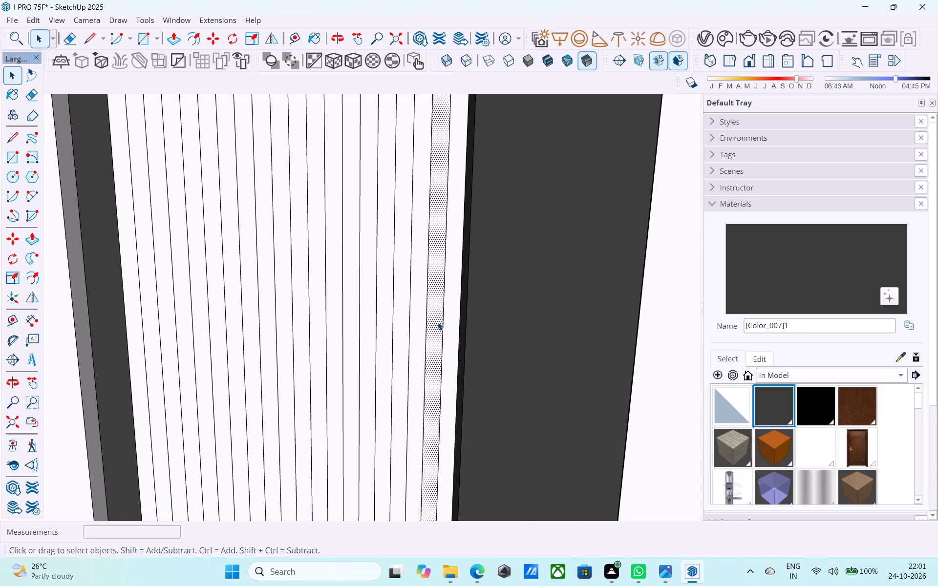
{"action": "scroll", "coordinate": [438, 322], "scroll_direction": "down", "scroll_amount": 5}
{"action": "key", "text": "p"}
{"action": "left_click", "coordinate": [438, 322]}
{"action": "scroll", "coordinate": [437, 319], "scroll_direction": "up", "scroll_amount": 10}
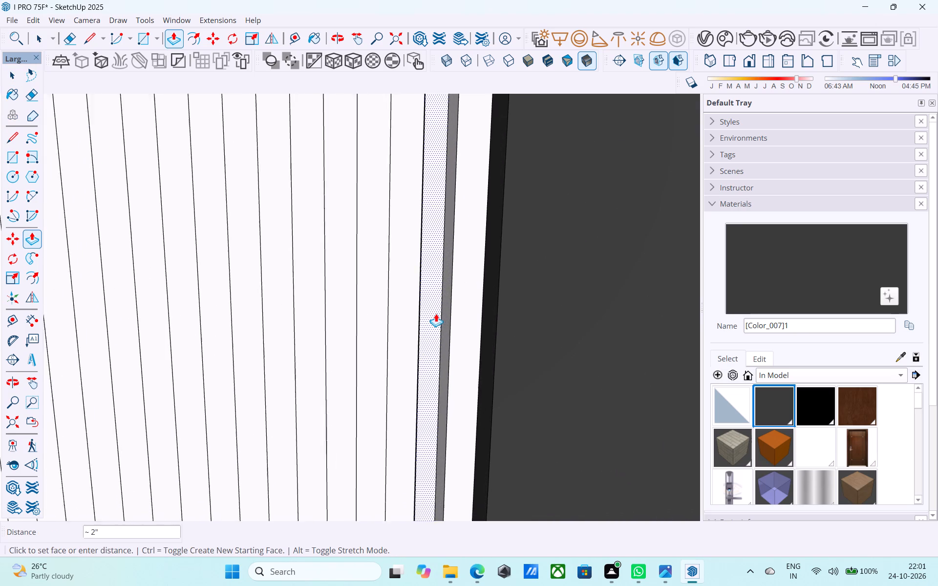
{"action": "scroll", "coordinate": [436, 314], "scroll_direction": "up", "scroll_amount": 8}
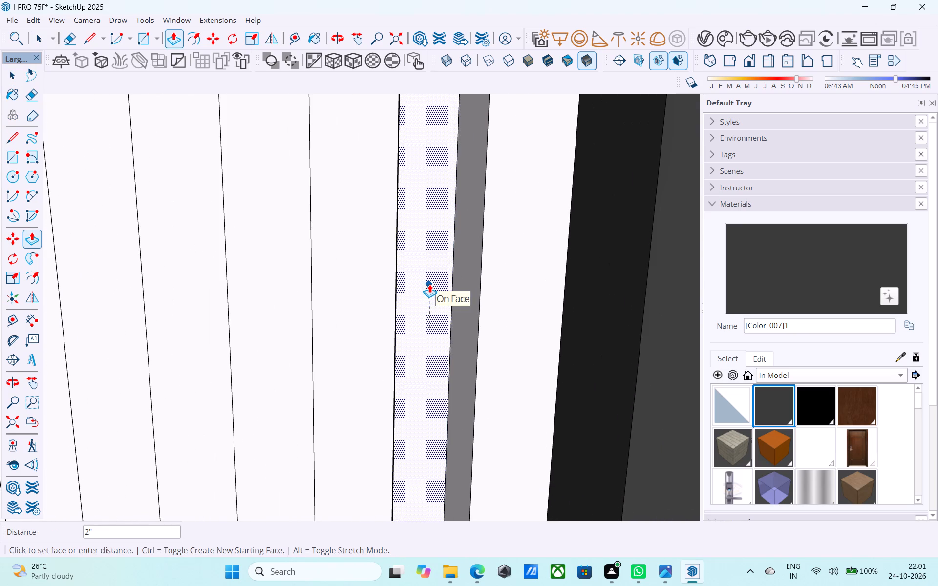
{"action": "left_click", "coordinate": [429, 284]}
Recess every other remaining slat of the left end panel by the same 2", working from the raised strip to the outer frame.
{"action": "scroll", "coordinate": [429, 283], "scroll_direction": "down", "scroll_amount": 6}
{"action": "scroll", "coordinate": [426, 283], "scroll_direction": "up", "scroll_amount": 14}
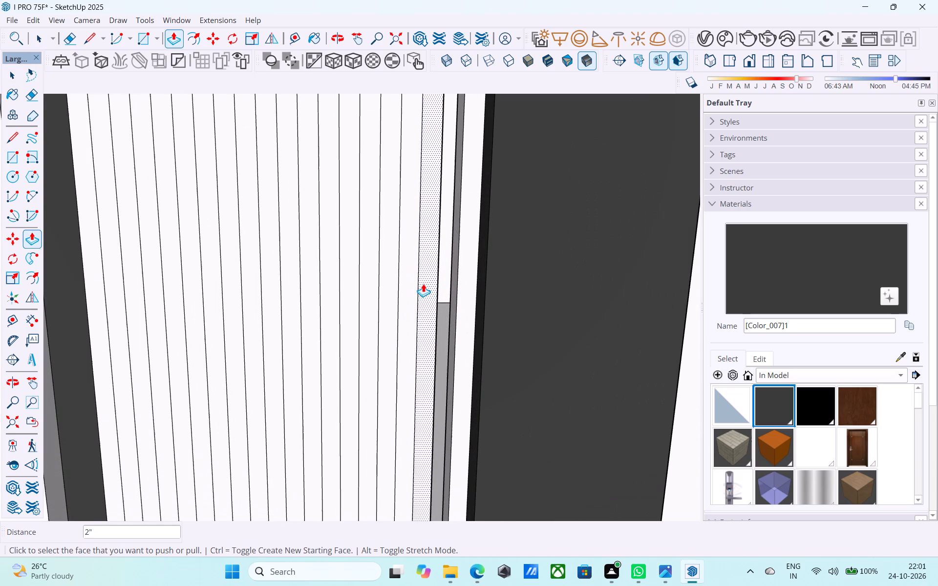
{"action": "double_click", "coordinate": [412, 284]}
{"action": "double_click", "coordinate": [369, 287]}
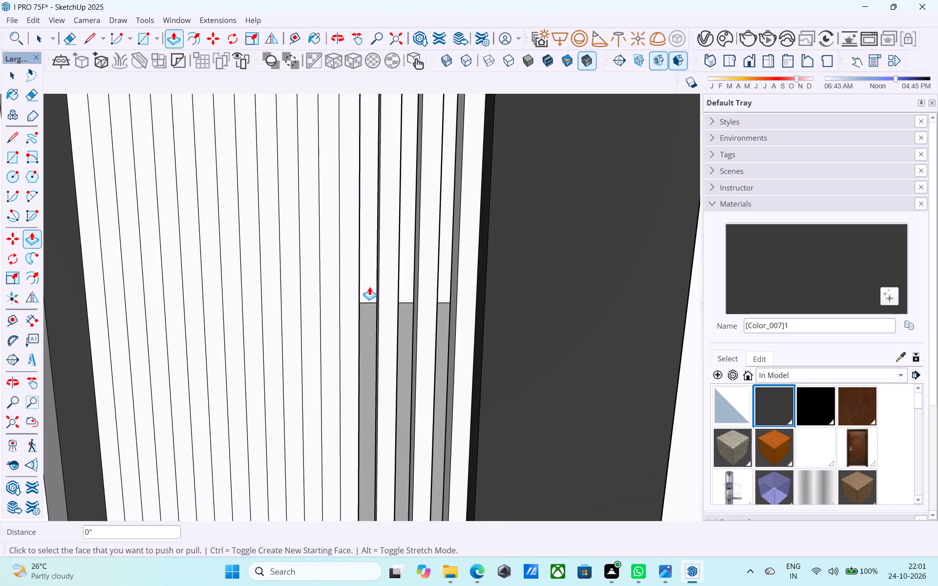
{"action": "middle_click_drag", "start_coordinate": [339, 299], "coordinate": [372, 301]}
{"action": "double_click", "coordinate": [366, 303]}
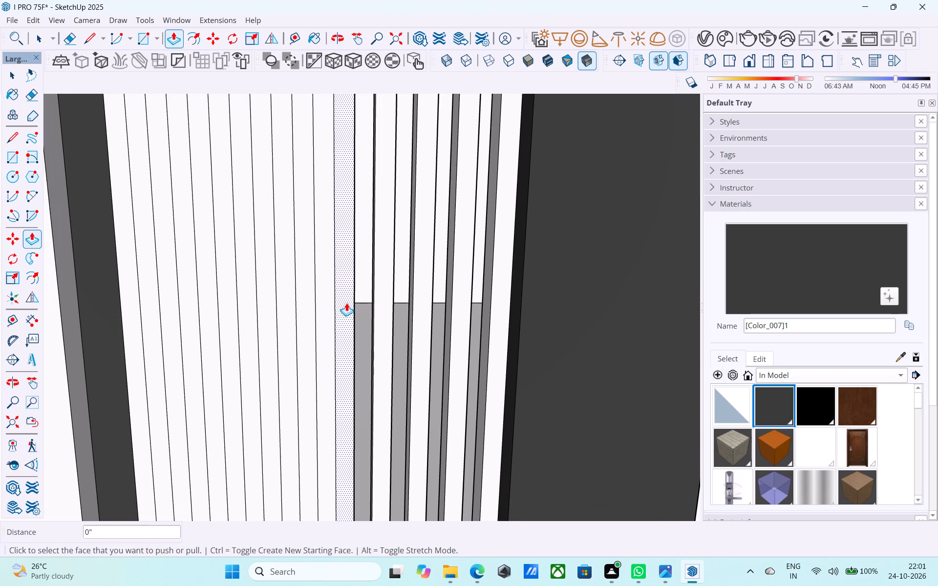
{"action": "double_click", "coordinate": [328, 300]}
{"action": "double_click", "coordinate": [282, 310]}
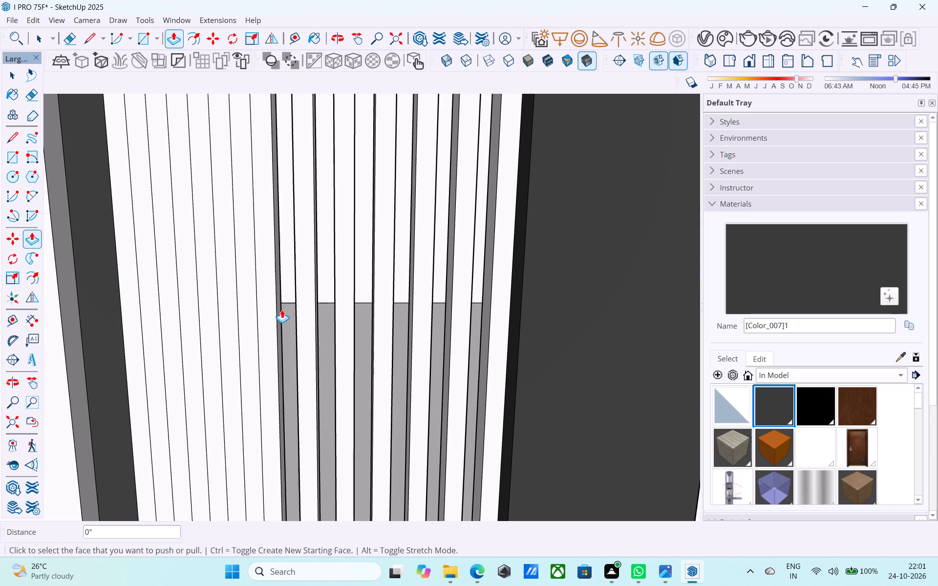
{"action": "middle_click_drag", "start_coordinate": [282, 310], "coordinate": [419, 308], "text": "shift"}
{"action": "double_click", "coordinate": [398, 309]}
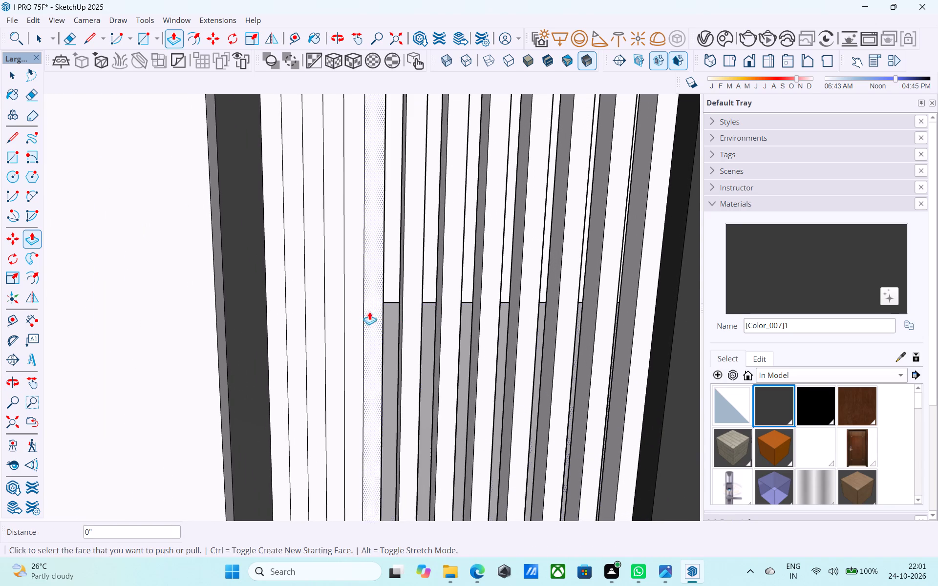
{"action": "double_click", "coordinate": [358, 311]}
{"action": "double_click", "coordinate": [320, 310]}
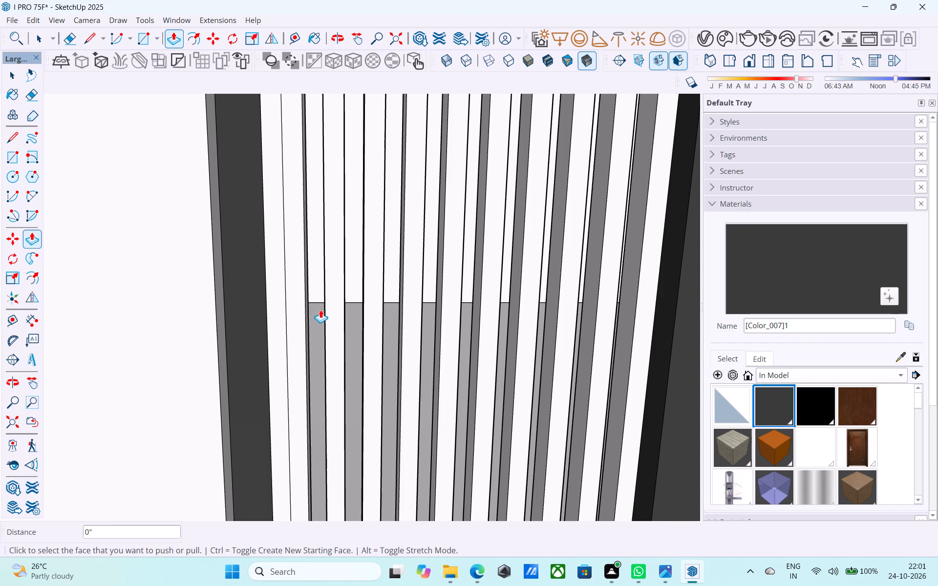
{"action": "double_click", "coordinate": [274, 318]}
{"action": "scroll", "coordinate": [276, 318], "scroll_direction": "down", "scroll_amount": 5}
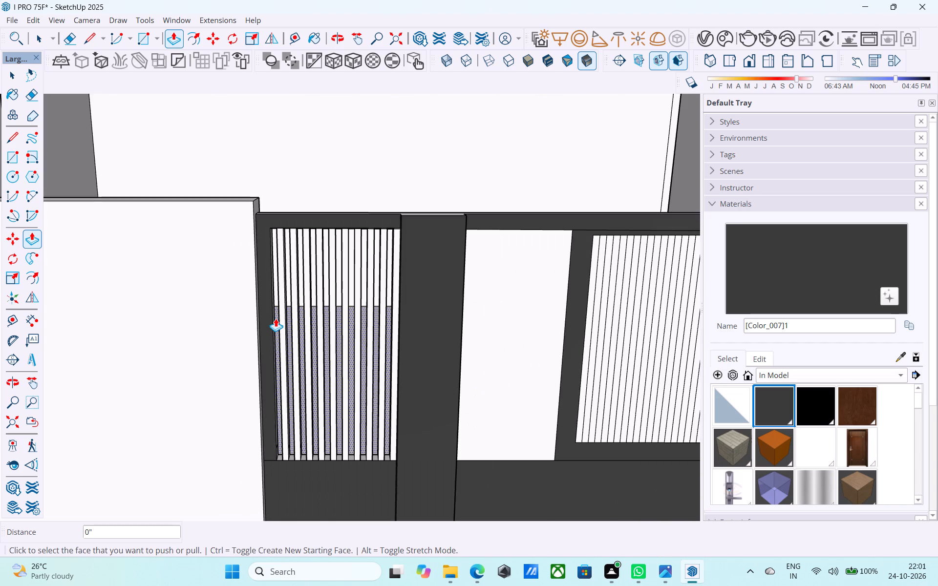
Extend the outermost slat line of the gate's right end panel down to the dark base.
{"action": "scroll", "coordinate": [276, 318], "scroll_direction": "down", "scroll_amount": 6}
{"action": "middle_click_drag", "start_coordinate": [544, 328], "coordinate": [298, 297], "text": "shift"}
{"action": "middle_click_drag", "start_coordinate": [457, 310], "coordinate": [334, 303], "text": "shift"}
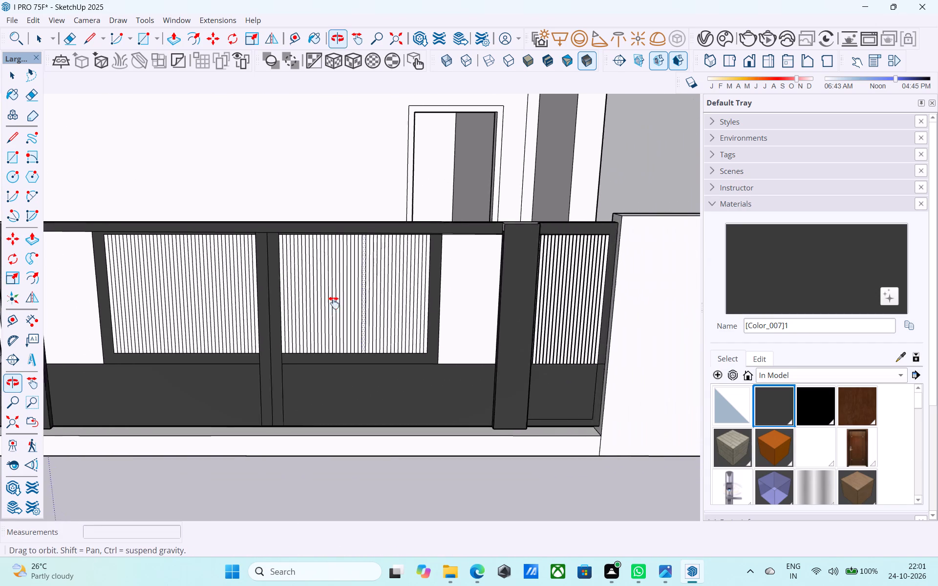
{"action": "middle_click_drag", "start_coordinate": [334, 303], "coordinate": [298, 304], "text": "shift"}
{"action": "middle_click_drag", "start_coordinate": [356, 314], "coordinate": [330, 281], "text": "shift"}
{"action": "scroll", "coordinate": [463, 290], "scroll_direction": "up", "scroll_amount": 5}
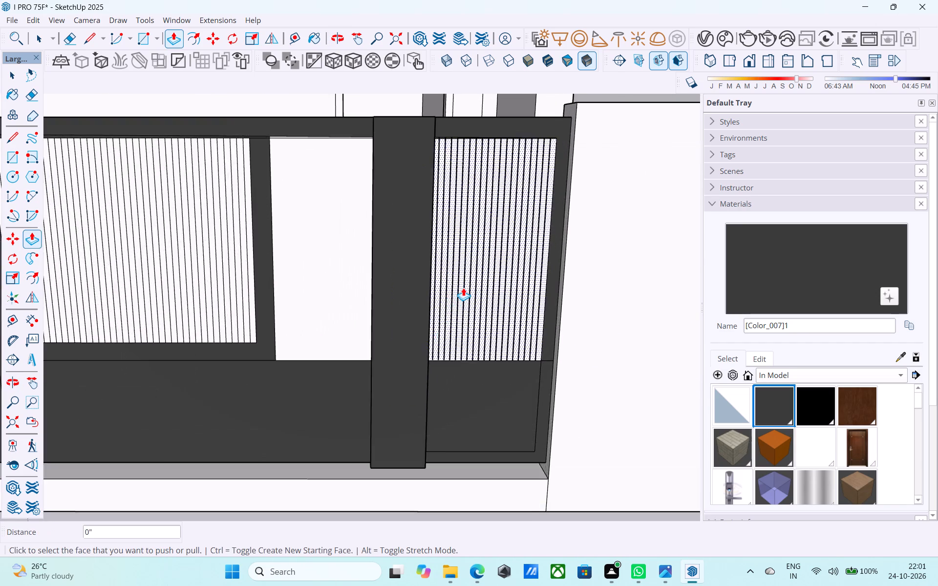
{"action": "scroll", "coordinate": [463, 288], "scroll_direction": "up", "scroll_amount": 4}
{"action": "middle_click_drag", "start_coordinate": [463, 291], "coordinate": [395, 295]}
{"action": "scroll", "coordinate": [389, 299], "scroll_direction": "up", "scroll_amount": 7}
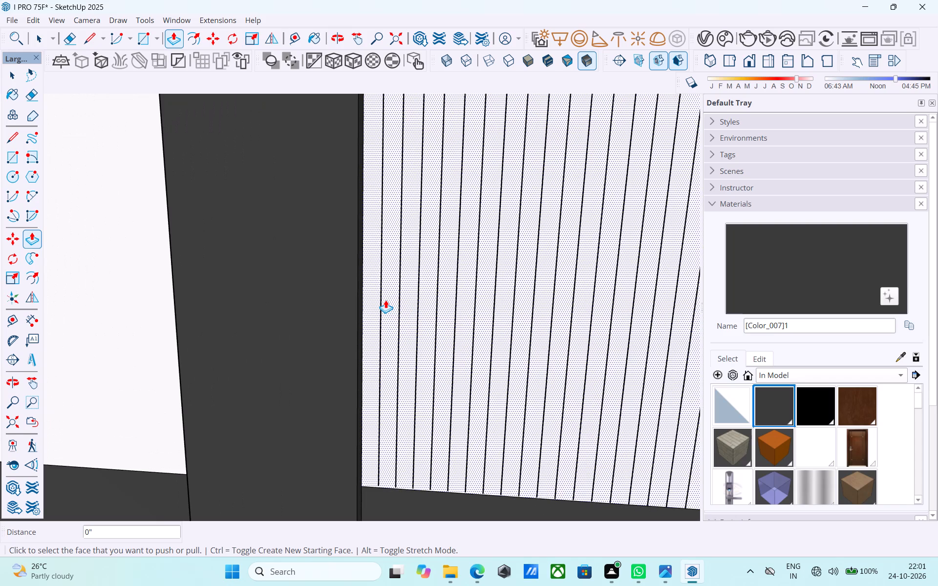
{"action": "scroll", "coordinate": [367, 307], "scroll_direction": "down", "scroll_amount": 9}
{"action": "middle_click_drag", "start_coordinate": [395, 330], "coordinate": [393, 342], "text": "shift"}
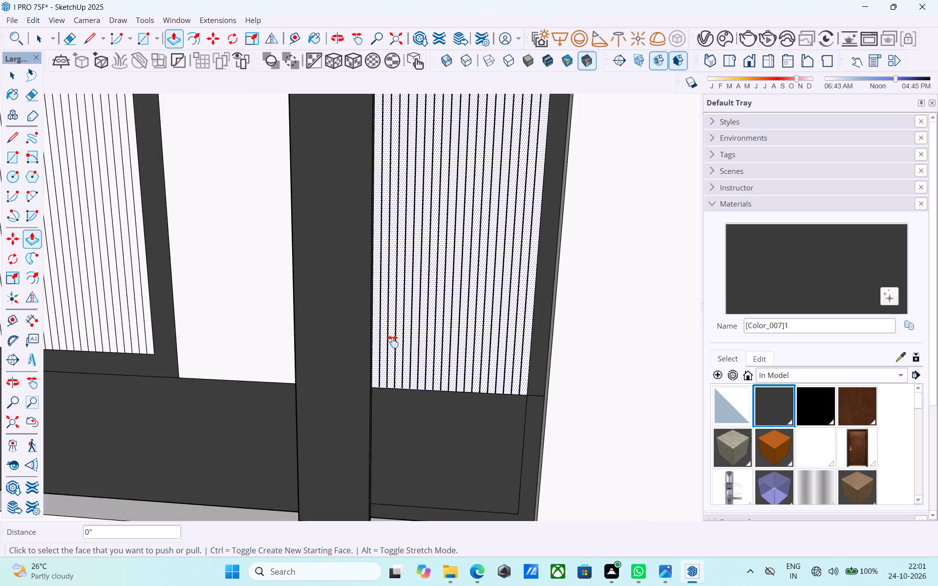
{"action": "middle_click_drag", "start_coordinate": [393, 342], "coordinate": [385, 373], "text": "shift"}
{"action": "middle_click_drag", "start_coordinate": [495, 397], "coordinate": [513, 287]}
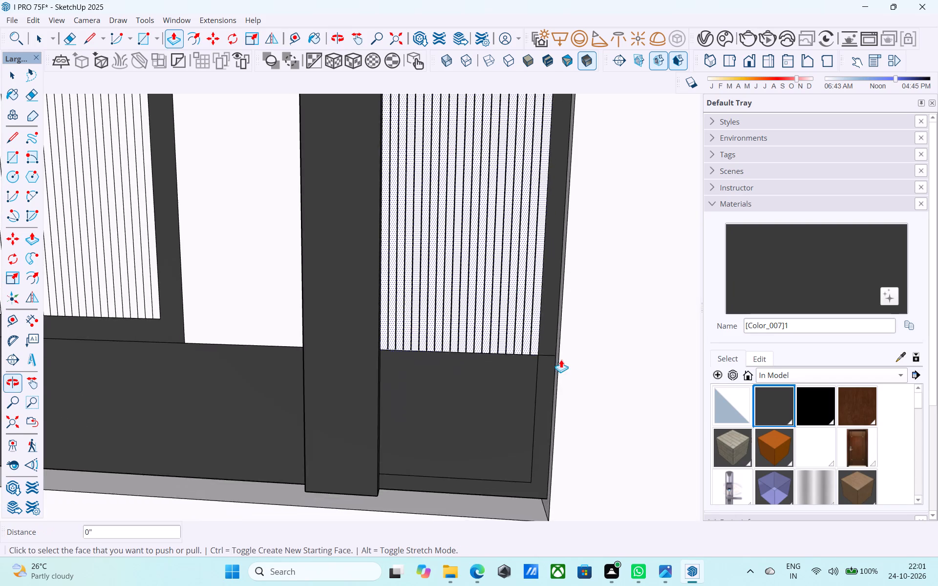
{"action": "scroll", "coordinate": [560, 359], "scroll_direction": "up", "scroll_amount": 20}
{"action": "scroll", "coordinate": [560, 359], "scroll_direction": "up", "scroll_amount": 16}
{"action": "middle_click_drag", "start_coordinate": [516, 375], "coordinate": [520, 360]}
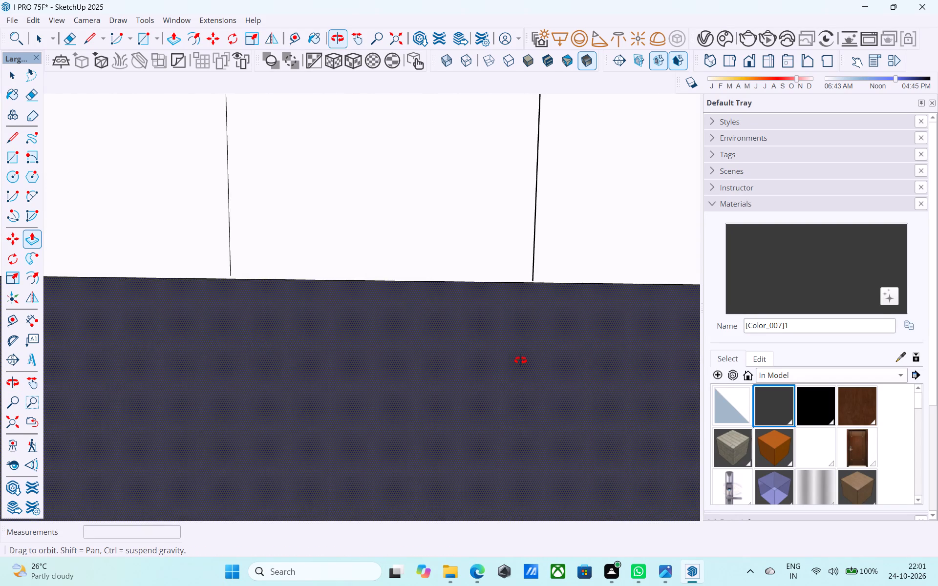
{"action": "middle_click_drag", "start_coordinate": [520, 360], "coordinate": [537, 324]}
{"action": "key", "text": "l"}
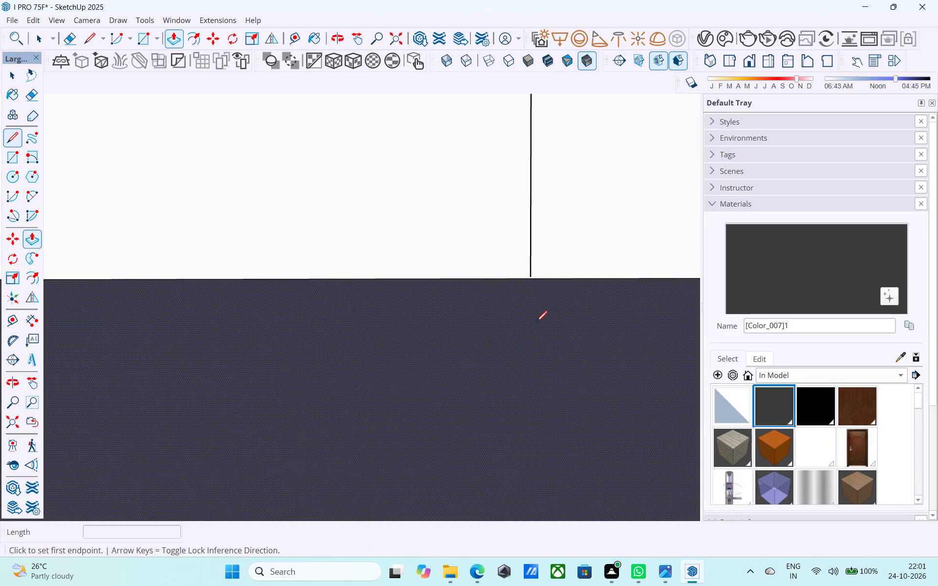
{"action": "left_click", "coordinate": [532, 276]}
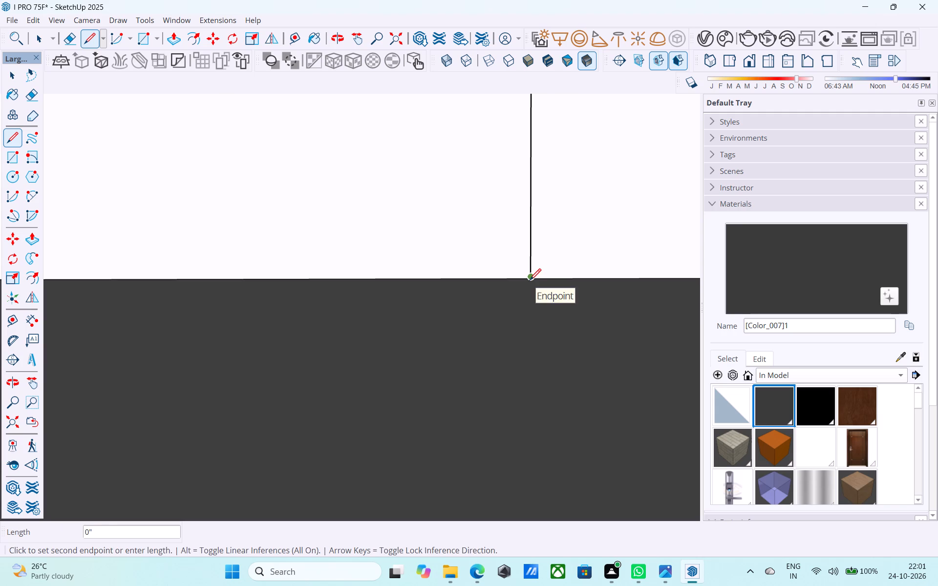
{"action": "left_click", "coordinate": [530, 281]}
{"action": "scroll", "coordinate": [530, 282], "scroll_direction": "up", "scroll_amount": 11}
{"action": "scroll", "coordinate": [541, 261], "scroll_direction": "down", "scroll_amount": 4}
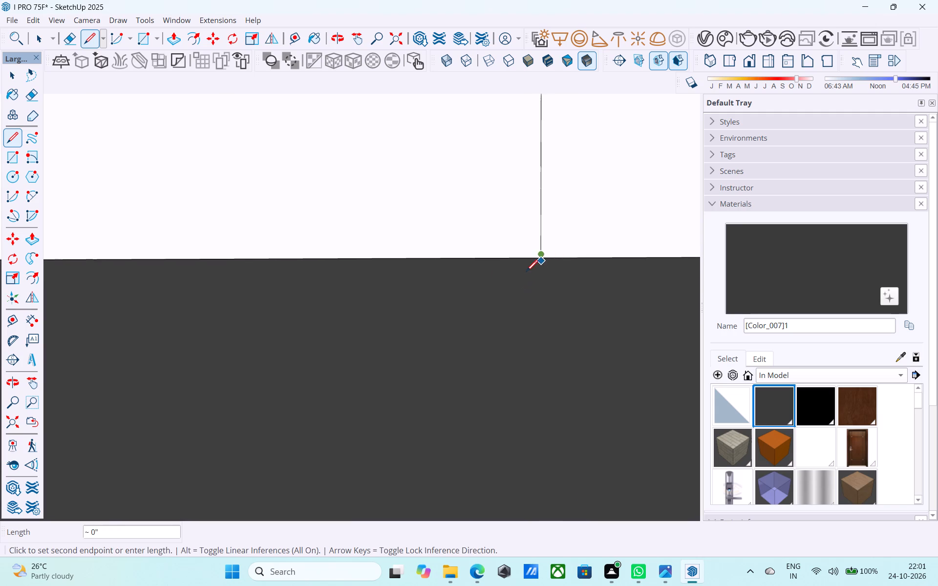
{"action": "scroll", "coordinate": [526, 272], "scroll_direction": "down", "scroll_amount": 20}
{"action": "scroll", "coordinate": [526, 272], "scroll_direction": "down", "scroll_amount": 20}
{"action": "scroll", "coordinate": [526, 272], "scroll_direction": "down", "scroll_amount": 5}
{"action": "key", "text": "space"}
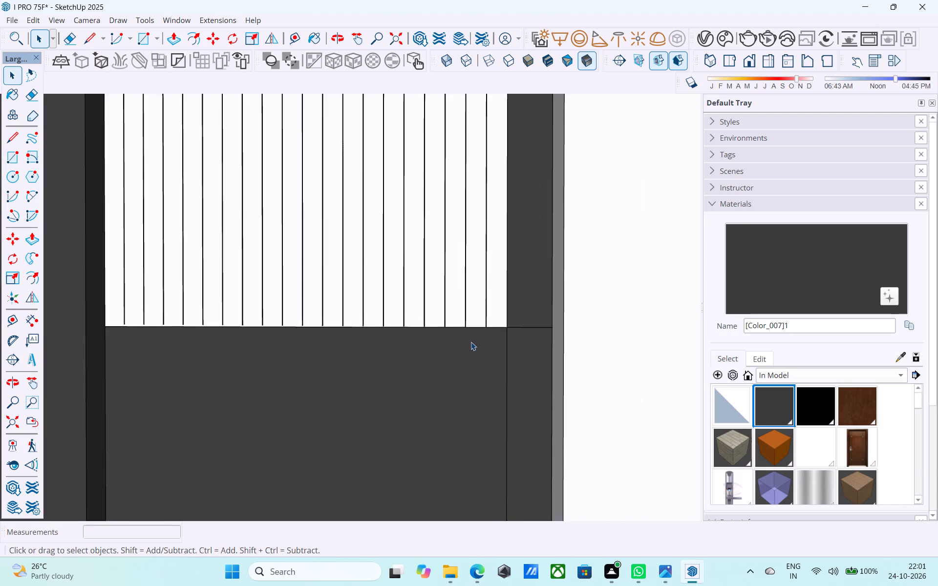
Erase all the vertical slat lines in the gate's right end panel.
{"action": "scroll", "coordinate": [471, 342], "scroll_direction": "down", "scroll_amount": 11}
{"action": "middle_click_drag", "start_coordinate": [469, 335], "coordinate": [473, 377]}
{"action": "scroll", "coordinate": [449, 400], "scroll_direction": "down", "scroll_amount": 6}
{"action": "scroll", "coordinate": [460, 330], "scroll_direction": "down", "scroll_amount": 2}
{"action": "scroll", "coordinate": [471, 241], "scroll_direction": "up", "scroll_amount": 12}
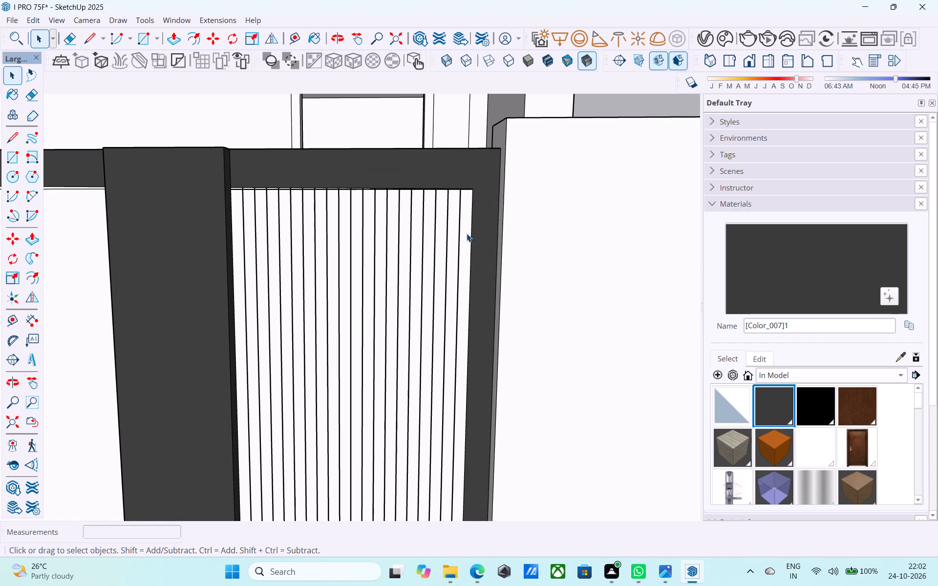
{"action": "key", "text": "e"}
{"action": "scroll", "coordinate": [467, 233], "scroll_direction": "up", "scroll_amount": 4}
{"action": "left_click_drag", "start_coordinate": [460, 231], "coordinate": [427, 223]}
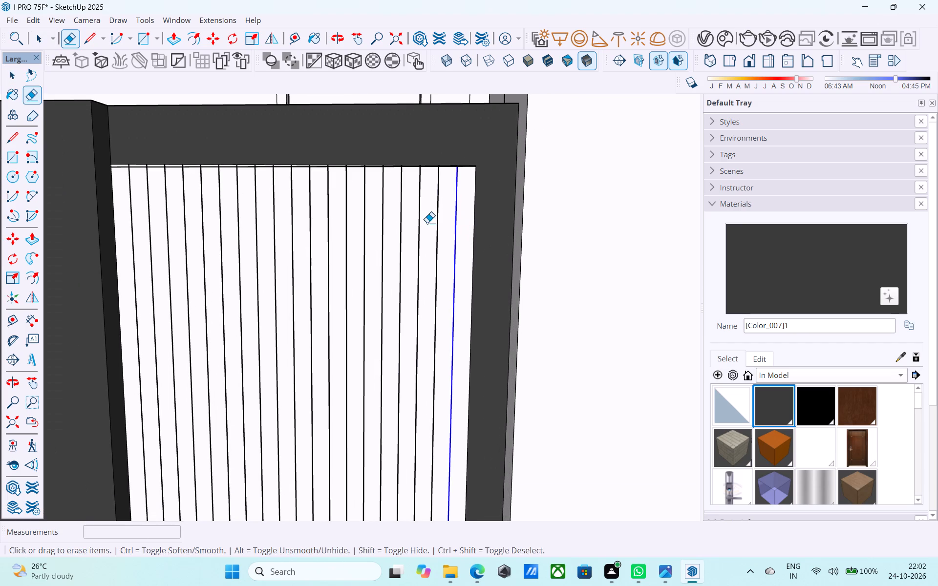
{"action": "left_click_drag", "start_coordinate": [427, 223], "coordinate": [129, 232]}
Erase the leftover horizontal line segments and short stubs under the top rail, starting beside the raised strip of the right end panel.
{"action": "scroll", "coordinate": [132, 177], "scroll_direction": "up", "scroll_amount": 8}
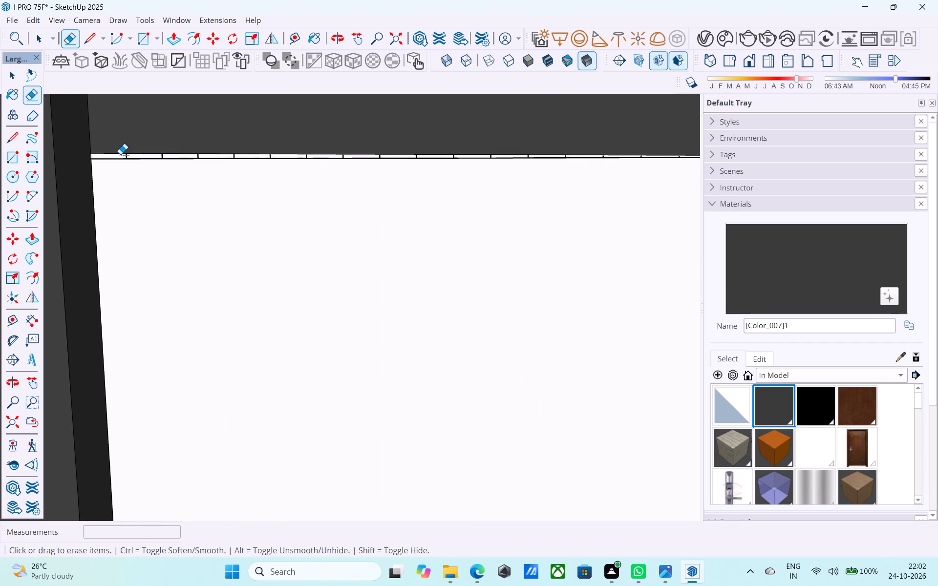
{"action": "left_click_drag", "start_coordinate": [122, 157], "coordinate": [132, 161]}
{"action": "left_click_drag", "start_coordinate": [139, 161], "coordinate": [161, 160]}
{"action": "left_click_drag", "start_coordinate": [161, 160], "coordinate": [162, 160]}
{"action": "left_click_drag", "start_coordinate": [200, 158], "coordinate": [194, 167]}
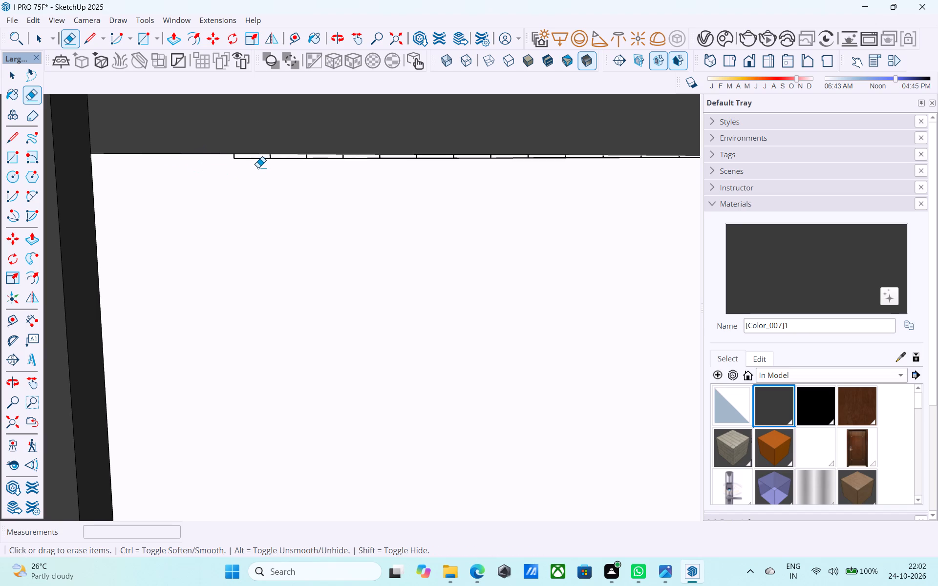
{"action": "left_click", "coordinate": [247, 159]}
{"action": "scroll", "coordinate": [308, 160], "scroll_direction": "up", "scroll_amount": 7}
{"action": "left_click_drag", "start_coordinate": [245, 156], "coordinate": [244, 166]}
{"action": "left_click", "coordinate": [320, 155]}
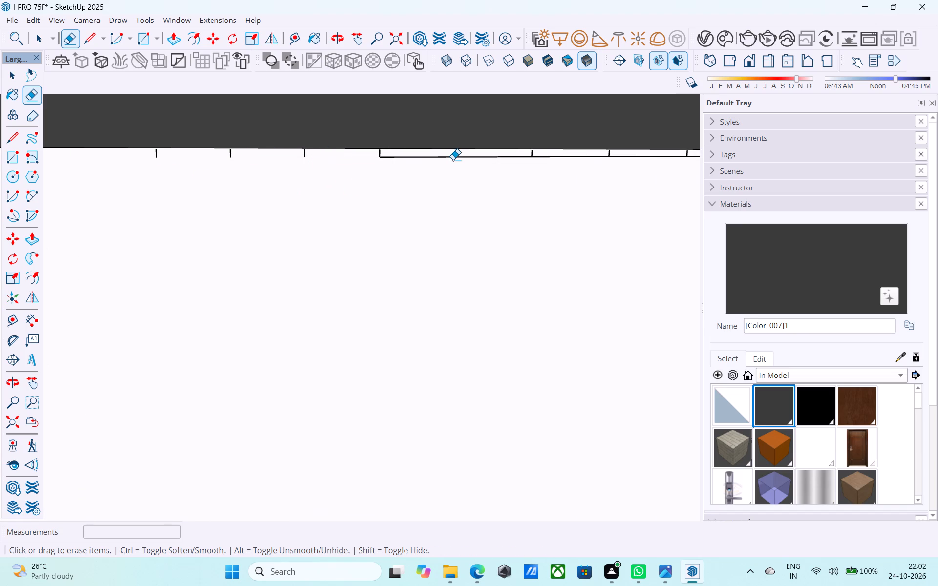
Erase more of the leftover horizontal segments under the top rail, continuing toward the outer end of the right end panel.
{"action": "left_click", "coordinate": [452, 160]}
{"action": "left_click", "coordinate": [485, 156]}
{"action": "left_click_drag", "start_coordinate": [439, 156], "coordinate": [439, 161]}
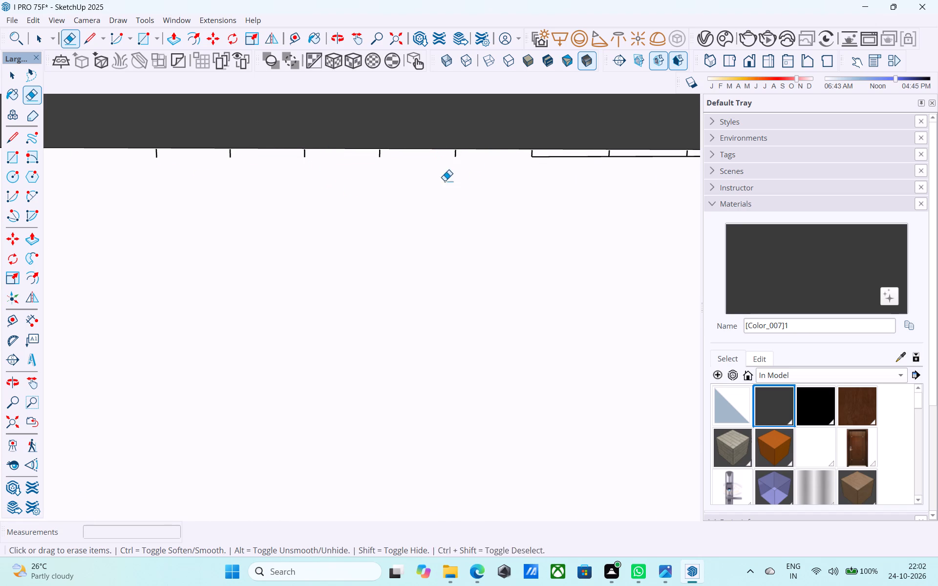
{"action": "left_click", "coordinate": [574, 157]}
{"action": "left_click", "coordinate": [628, 157]}
{"action": "scroll", "coordinate": [352, 191], "scroll_direction": "down", "scroll_amount": 3}
{"action": "scroll", "coordinate": [306, 204], "scroll_direction": "down", "scroll_amount": 3}
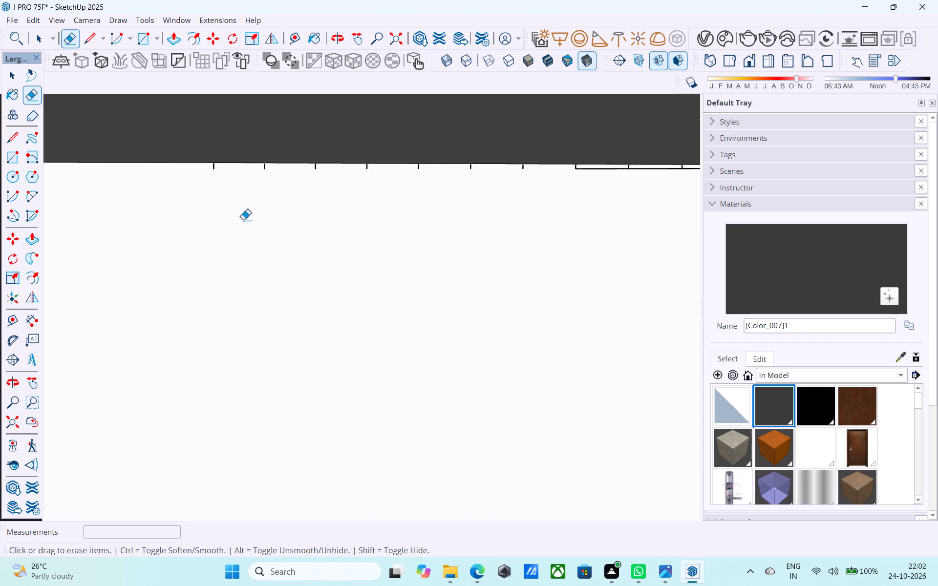
{"action": "scroll", "coordinate": [243, 220], "scroll_direction": "down", "scroll_amount": 2}
{"action": "scroll", "coordinate": [543, 209], "scroll_direction": "up", "scroll_amount": 9}
{"action": "left_click_drag", "start_coordinate": [482, 164], "coordinate": [481, 183]}
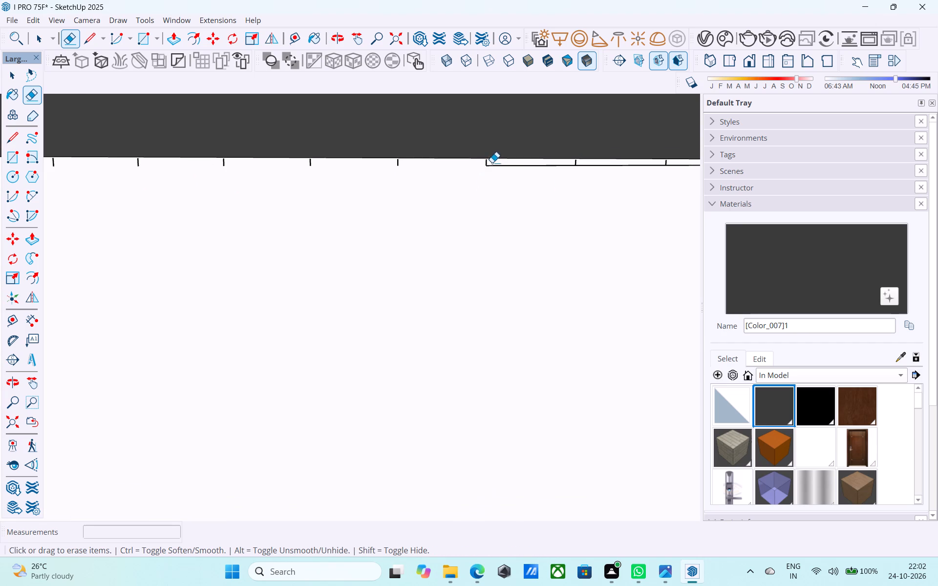
{"action": "left_click_drag", "start_coordinate": [492, 163], "coordinate": [491, 173]}
Draw a short vertical line down the raised strip's edge from the top rail at the right end panel's inner upper corner.
{"action": "scroll", "coordinate": [499, 197], "scroll_direction": "down", "scroll_amount": 20}
{"action": "scroll", "coordinate": [499, 197], "scroll_direction": "down", "scroll_amount": 4}
{"action": "middle_click_drag", "start_coordinate": [488, 255], "coordinate": [362, 238]}
{"action": "scroll", "coordinate": [362, 238], "scroll_direction": "up", "scroll_amount": 16}
{"action": "key", "text": "space"}
{"action": "left_click", "coordinate": [349, 218]}
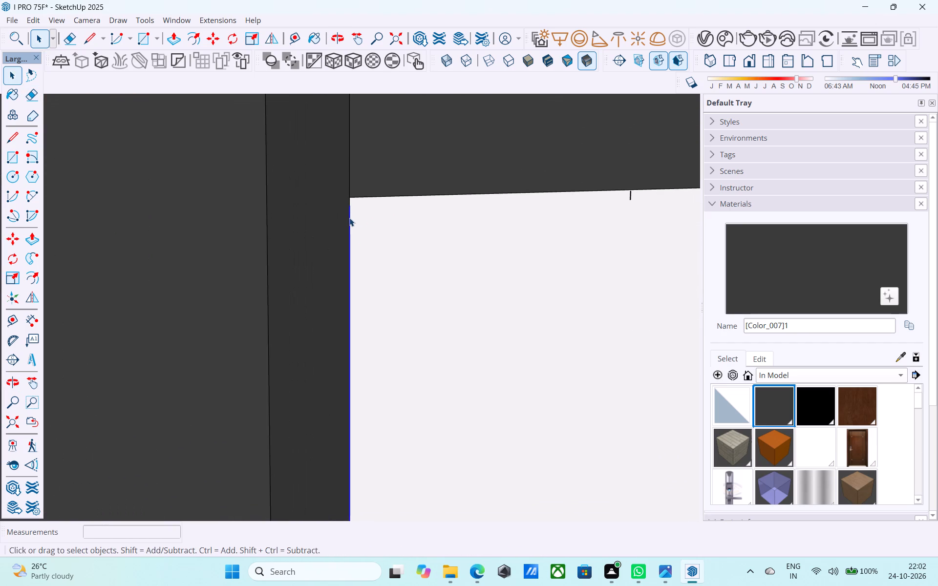
{"action": "scroll", "coordinate": [349, 218], "scroll_direction": "up", "scroll_amount": 1}
{"action": "key", "text": "l"}
{"action": "scroll", "coordinate": [348, 212], "scroll_direction": "up", "scroll_amount": 4}
{"action": "left_click", "coordinate": [351, 187]}
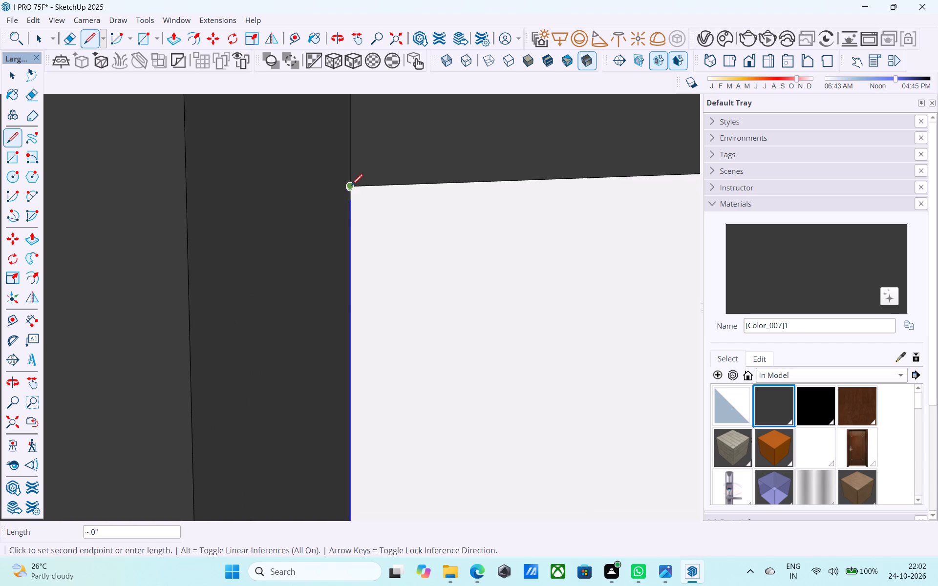
{"action": "left_click", "coordinate": [350, 197]}
Copy the vertical edge line beside the raised strip along the base to the outer frame of the right end panel.
{"action": "key", "text": "space"}
{"action": "scroll", "coordinate": [350, 198], "scroll_direction": "up", "scroll_amount": 4}
{"action": "left_click", "coordinate": [351, 188]}
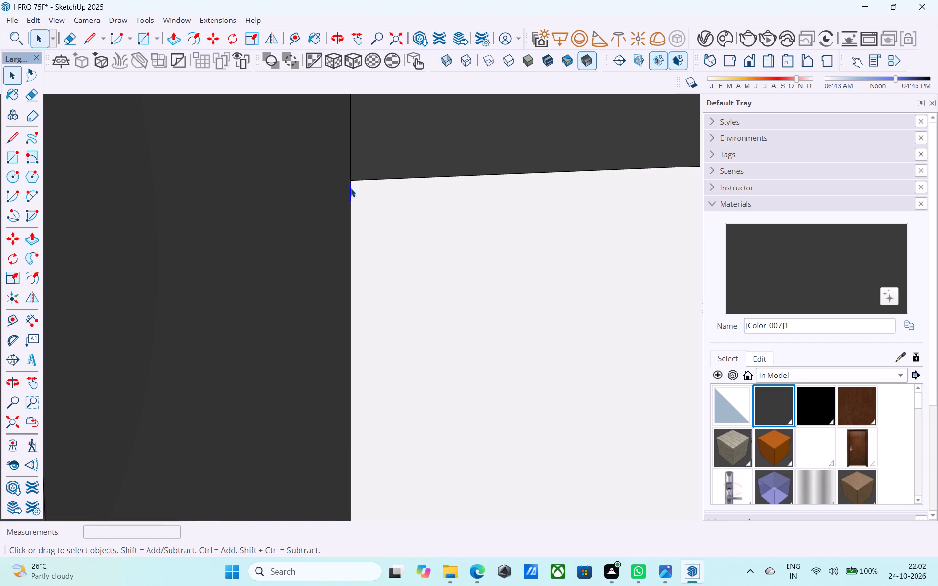
{"action": "scroll", "coordinate": [349, 187], "scroll_direction": "up", "scroll_amount": 7, "text": "shift"}
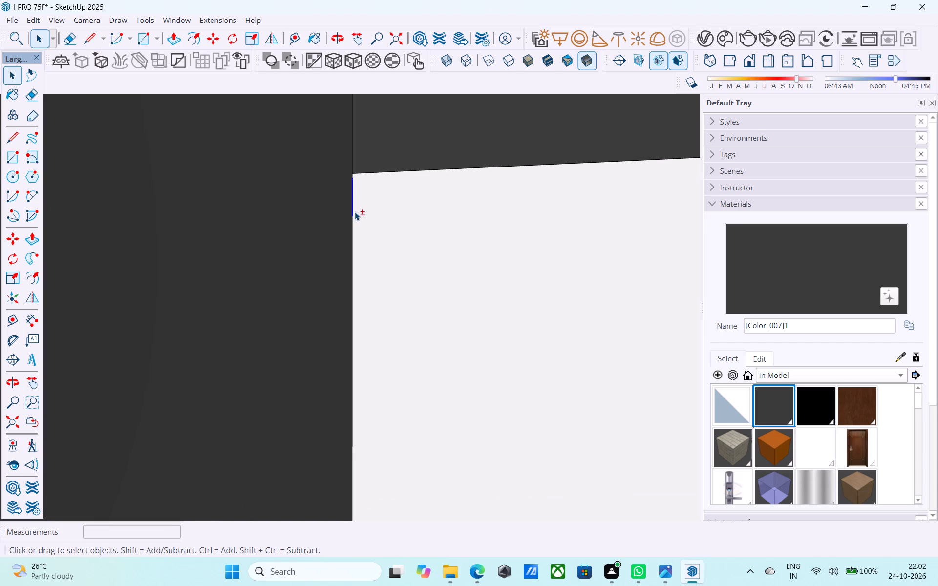
{"action": "left_click", "coordinate": [351, 214], "text": "shift"}
{"action": "scroll", "coordinate": [357, 182], "scroll_direction": "down", "scroll_amount": 7, "text": "shift"}
{"action": "scroll", "coordinate": [356, 169], "scroll_direction": "up", "scroll_amount": 9, "text": "shift"}
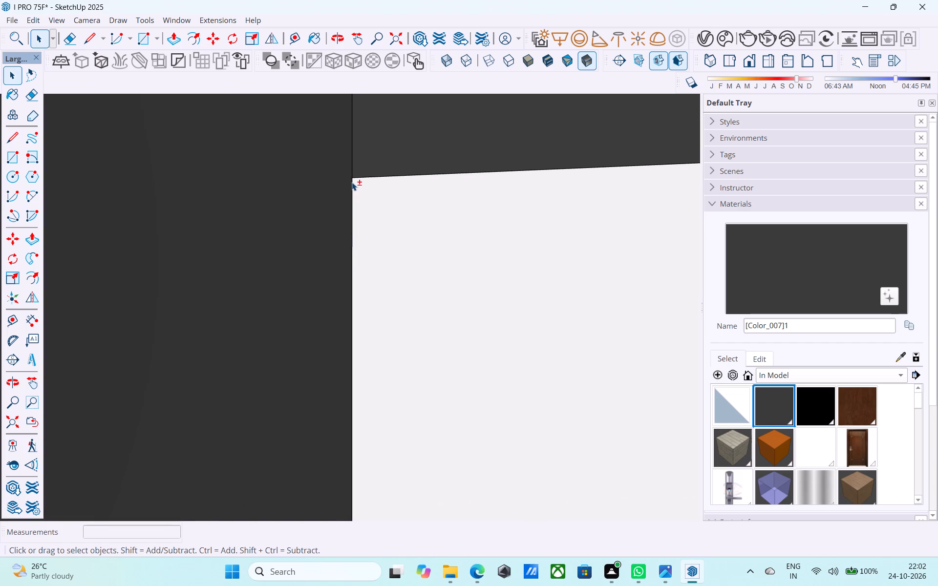
{"action": "left_click", "coordinate": [352, 182], "text": "shift"}
{"action": "left_click", "coordinate": [352, 264], "text": "shift"}
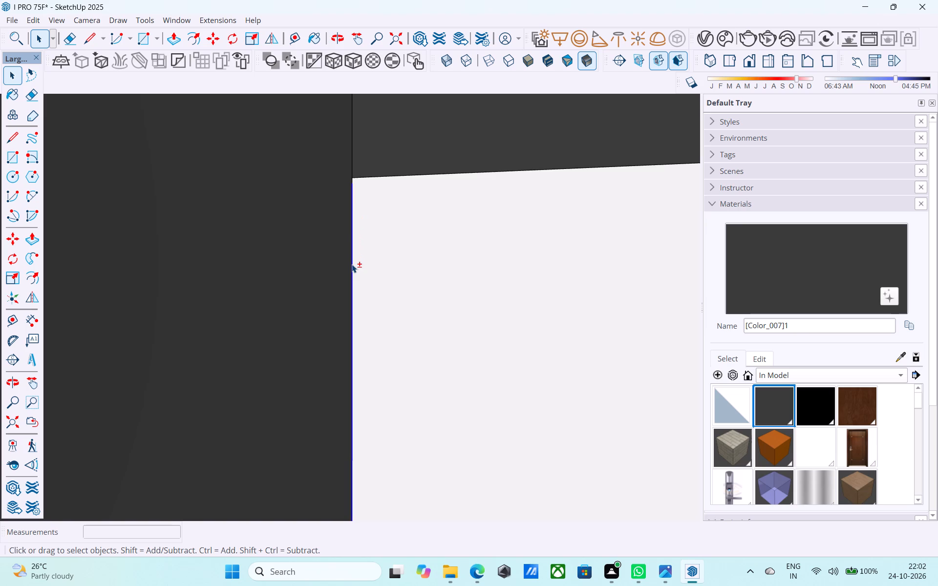
{"action": "scroll", "coordinate": [352, 264], "scroll_direction": "down", "scroll_amount": 20, "text": "shift"}
{"action": "scroll", "coordinate": [352, 264], "scroll_direction": "down", "scroll_amount": 20, "text": "shift"}
{"action": "scroll", "coordinate": [352, 264], "scroll_direction": "down", "scroll_amount": 6, "text": "shift"}
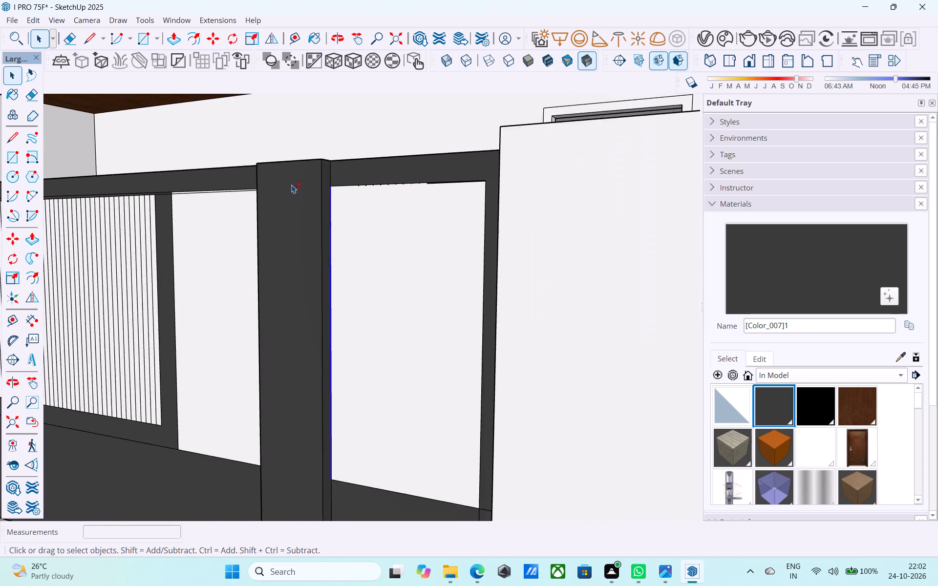
{"action": "scroll", "coordinate": [291, 185], "scroll_direction": "down", "scroll_amount": 4, "text": "shift"}
{"action": "scroll", "coordinate": [297, 381], "scroll_direction": "up", "scroll_amount": 20, "text": "shift"}
{"action": "scroll", "coordinate": [297, 381], "scroll_direction": "up", "scroll_amount": 7, "text": "shift"}
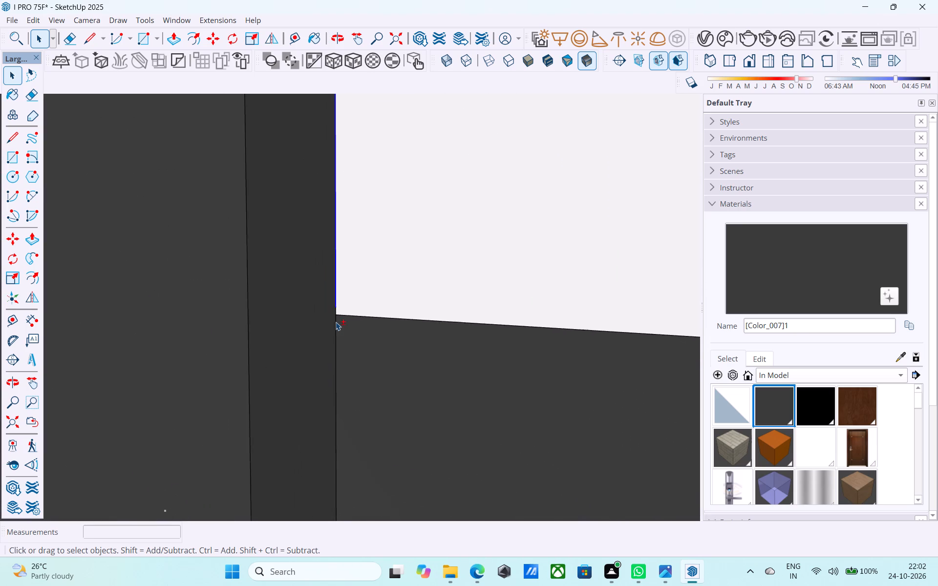
{"action": "scroll", "coordinate": [336, 322], "scroll_direction": "up", "scroll_amount": 7, "text": "shift"}
{"action": "left_click", "coordinate": [336, 303], "text": "shift"}
{"action": "scroll", "coordinate": [338, 317], "scroll_direction": "down", "scroll_amount": 5, "text": "shift"}
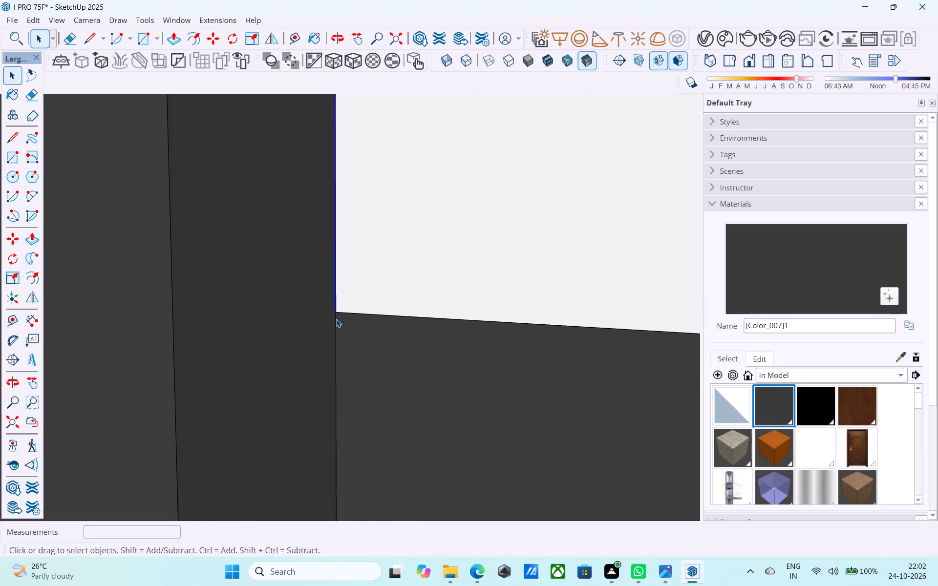
{"action": "key", "text": "m"}
{"action": "left_click", "coordinate": [337, 315]}
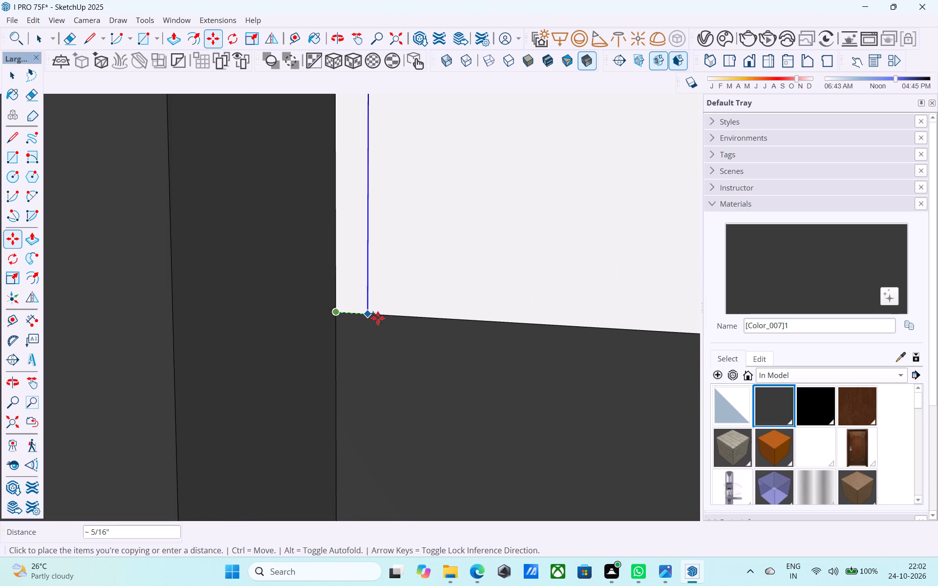
{"action": "scroll", "coordinate": [393, 314], "scroll_direction": "down", "scroll_amount": 17}
{"action": "scroll", "coordinate": [470, 318], "scroll_direction": "down", "scroll_amount": 5}
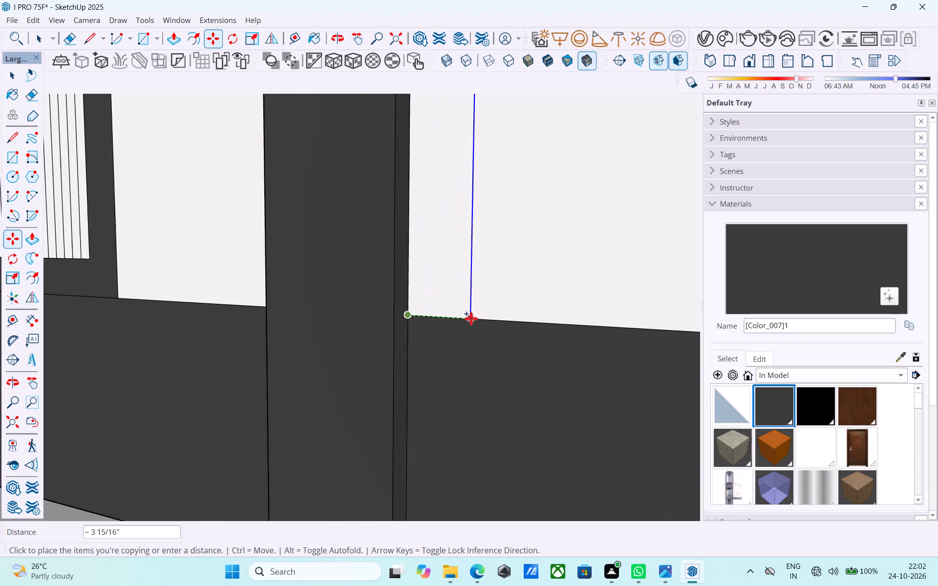
{"action": "middle_click_drag", "start_coordinate": [471, 318], "coordinate": [371, 417]}
{"action": "scroll", "coordinate": [371, 414], "scroll_direction": "down", "scroll_amount": 10}
{"action": "middle_click_drag", "start_coordinate": [379, 416], "coordinate": [406, 428], "text": "shift"}
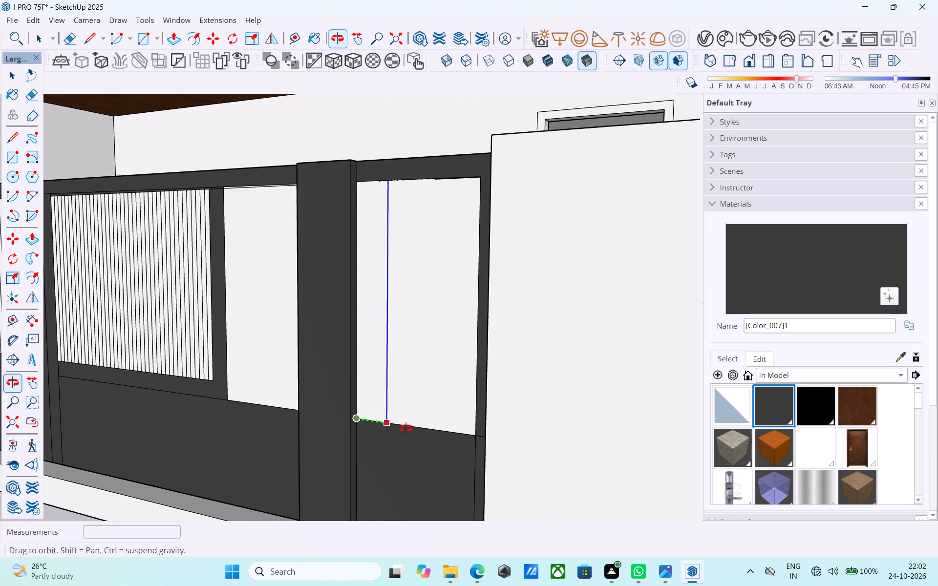
{"action": "middle_click_drag", "start_coordinate": [406, 428], "coordinate": [548, 445], "text": "shift"}
{"action": "scroll", "coordinate": [546, 451], "scroll_direction": "up", "scroll_amount": 3}
{"action": "scroll", "coordinate": [516, 412], "scroll_direction": "up", "scroll_amount": 3}
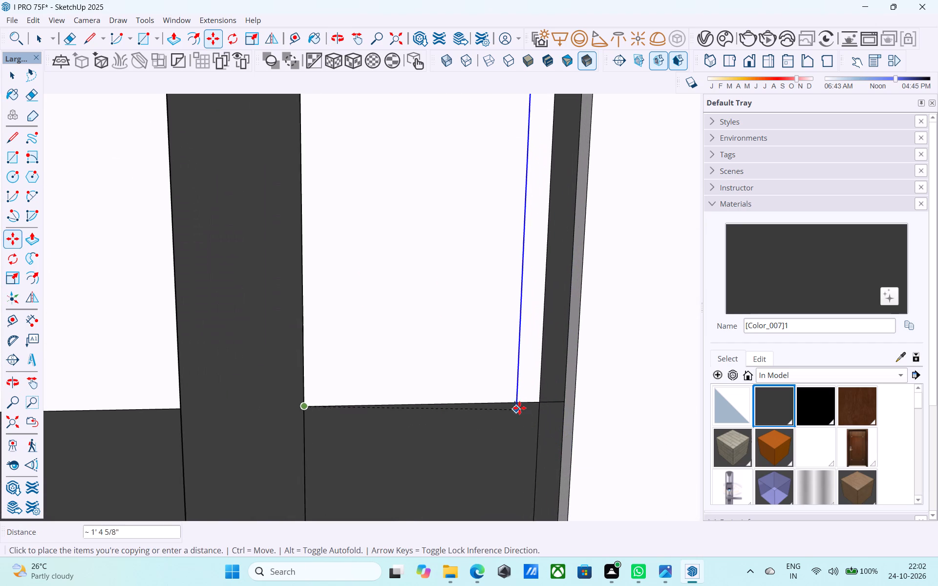
{"action": "scroll", "coordinate": [519, 408], "scroll_direction": "up", "scroll_amount": 9}
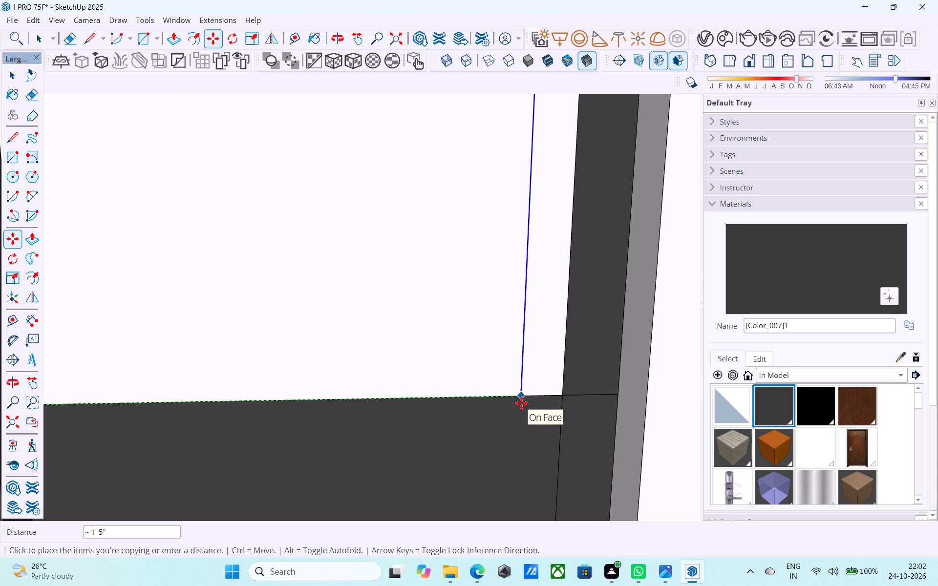
{"action": "scroll", "coordinate": [521, 403], "scroll_direction": "up", "scroll_amount": 8}
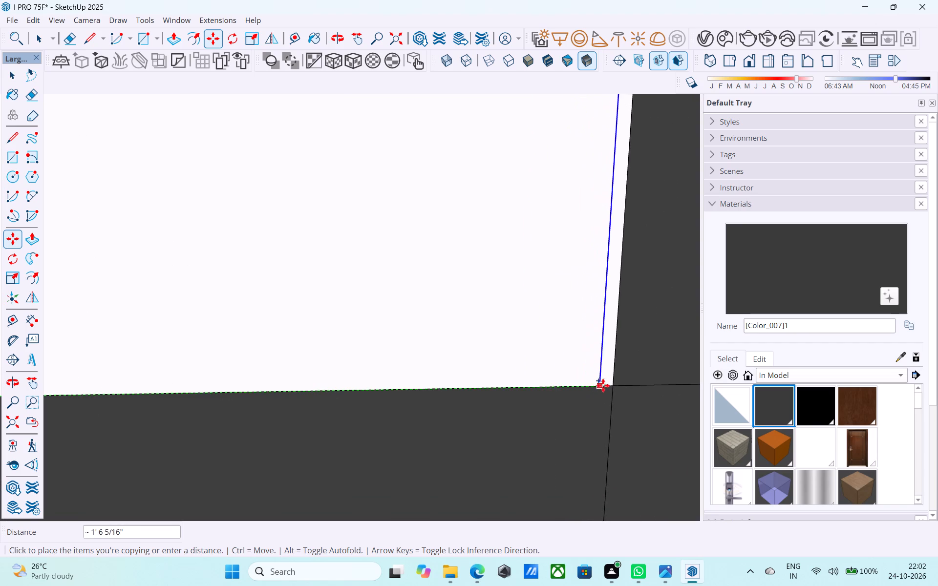
{"action": "left_click", "coordinate": [614, 385]}
Divide the copied line's distance by 20 to fill the right end panel with evenly spaced vertical slat lines.
{"action": "type", "text": "/20"}
{"action": "key", "text": "Return"}
{"action": "scroll", "coordinate": [616, 387], "scroll_direction": "up", "scroll_amount": 1}
{"action": "scroll", "coordinate": [616, 386], "scroll_direction": "down", "scroll_amount": 9}
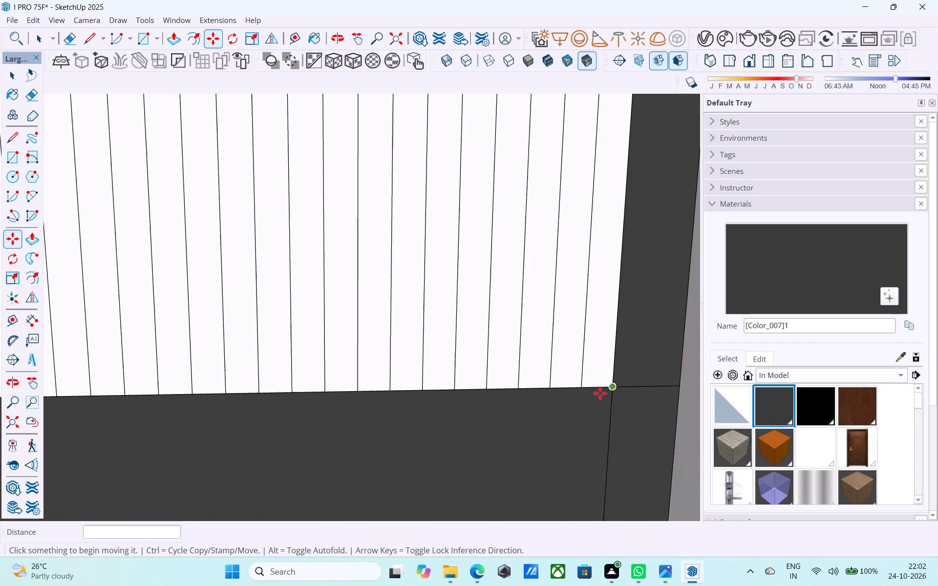
{"action": "scroll", "coordinate": [600, 393], "scroll_direction": "down", "scroll_amount": 20}
{"action": "scroll", "coordinate": [600, 393], "scroll_direction": "down", "scroll_amount": 3}
Trace the first slat line beside the raised strip from the top rail down to the base, about 2' 11" long.
{"action": "key", "text": "space"}
{"action": "scroll", "coordinate": [448, 253], "scroll_direction": "up", "scroll_amount": 6}
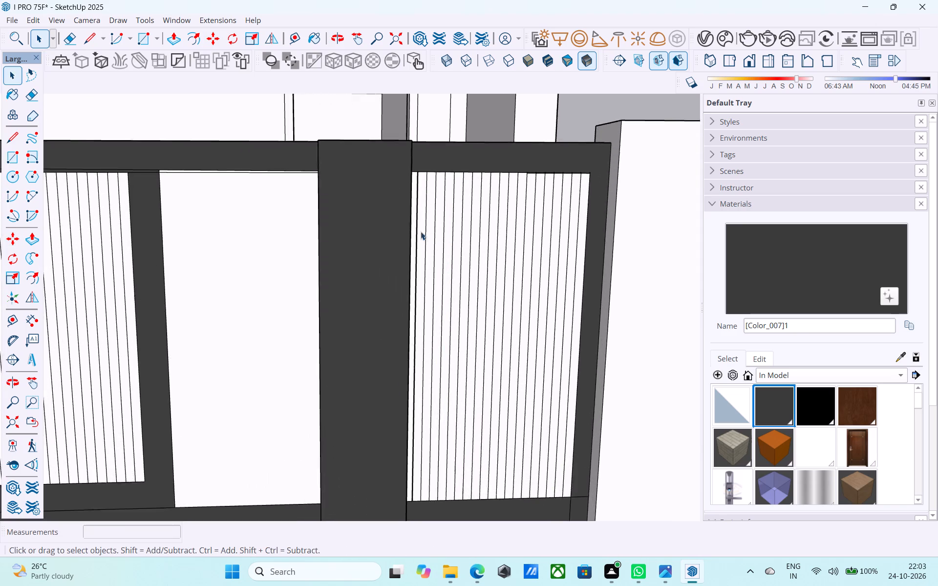
{"action": "scroll", "coordinate": [421, 231], "scroll_direction": "up", "scroll_amount": 6}
{"action": "middle_click_drag", "start_coordinate": [406, 217], "coordinate": [315, 335]}
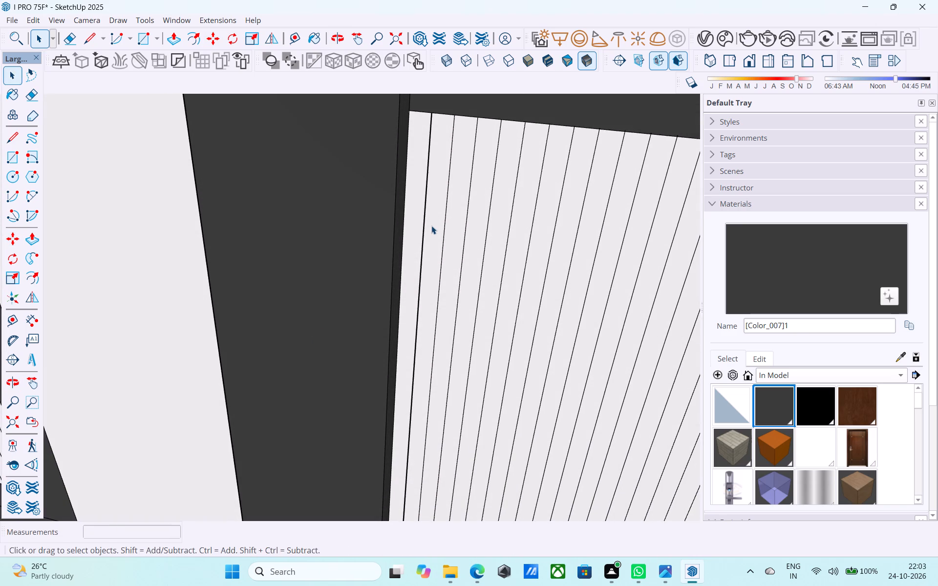
{"action": "left_click", "coordinate": [431, 226]}
{"action": "middle_click_drag", "start_coordinate": [431, 226], "coordinate": [427, 225]}
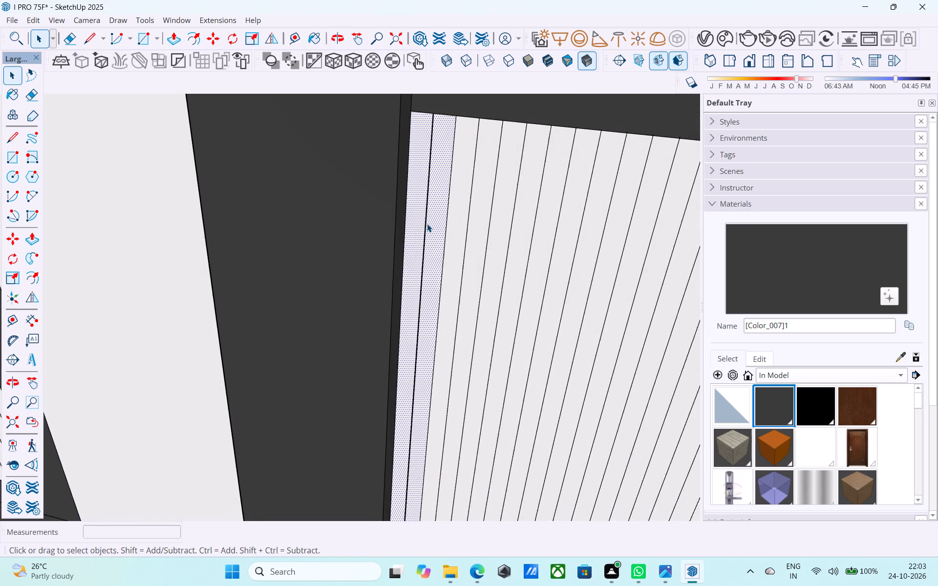
{"action": "scroll", "coordinate": [427, 224], "scroll_direction": "down", "scroll_amount": 4}
{"action": "middle_click_drag", "start_coordinate": [427, 224], "coordinate": [385, 240]}
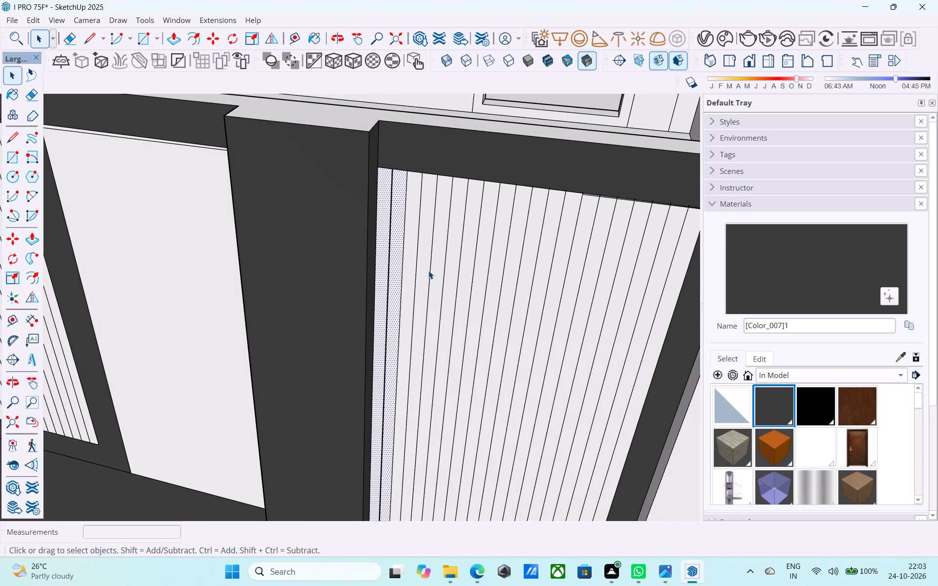
{"action": "middle_click_drag", "start_coordinate": [427, 271], "coordinate": [389, 271]}
{"action": "key", "text": "l"}
{"action": "scroll", "coordinate": [413, 175], "scroll_direction": "up", "scroll_amount": 6}
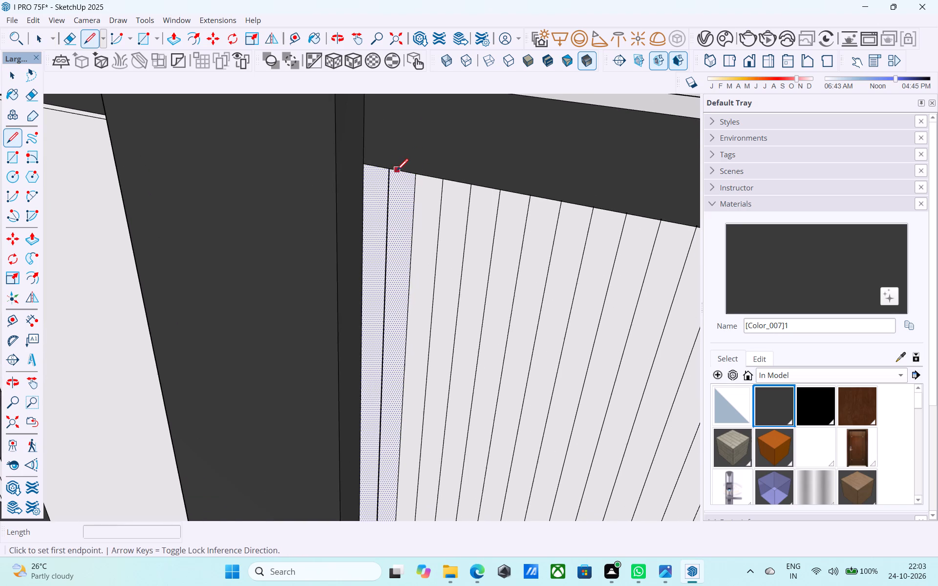
{"action": "left_click", "coordinate": [393, 169]}
{"action": "scroll", "coordinate": [393, 167], "scroll_direction": "down", "scroll_amount": 11}
{"action": "scroll", "coordinate": [384, 465], "scroll_direction": "up", "scroll_amount": 5}
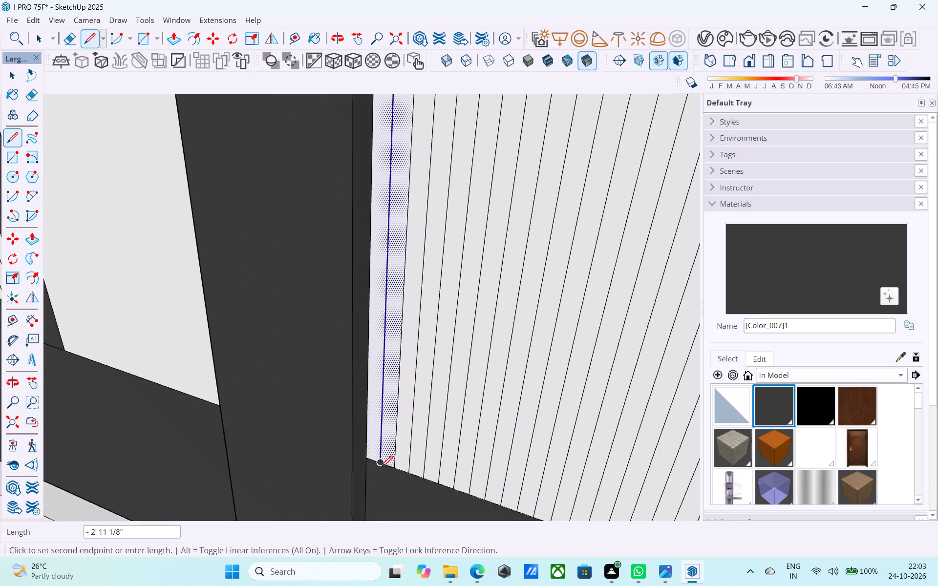
{"action": "scroll", "coordinate": [381, 468], "scroll_direction": "up", "scroll_amount": 11}
{"action": "left_click", "coordinate": [377, 456]}
{"action": "scroll", "coordinate": [376, 455], "scroll_direction": "down", "scroll_amount": 7}
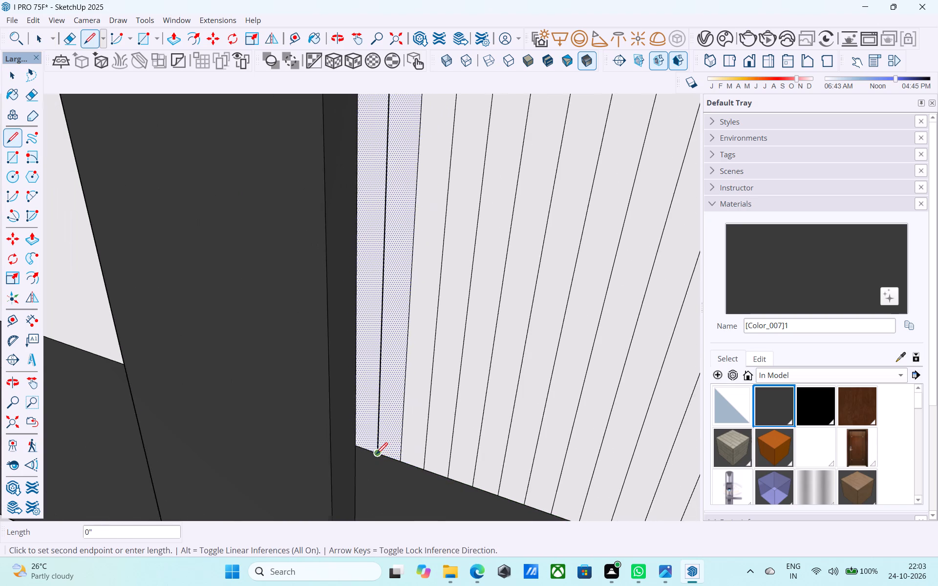
Draw a rectangle about 1 1/8" by 2' 11" over the first slats beside the raised strip, from top rail to base.
{"action": "middle_click_drag", "start_coordinate": [376, 455], "coordinate": [379, 442]}
{"action": "scroll", "coordinate": [382, 442], "scroll_direction": "down", "scroll_amount": 4}
{"action": "middle_click_drag", "start_coordinate": [381, 444], "coordinate": [373, 527], "text": "shift"}
{"action": "scroll", "coordinate": [428, 382], "scroll_direction": "up", "scroll_amount": 1, "text": "shift"}
{"action": "middle_click_drag", "start_coordinate": [425, 368], "coordinate": [335, 442], "text": "shift"}
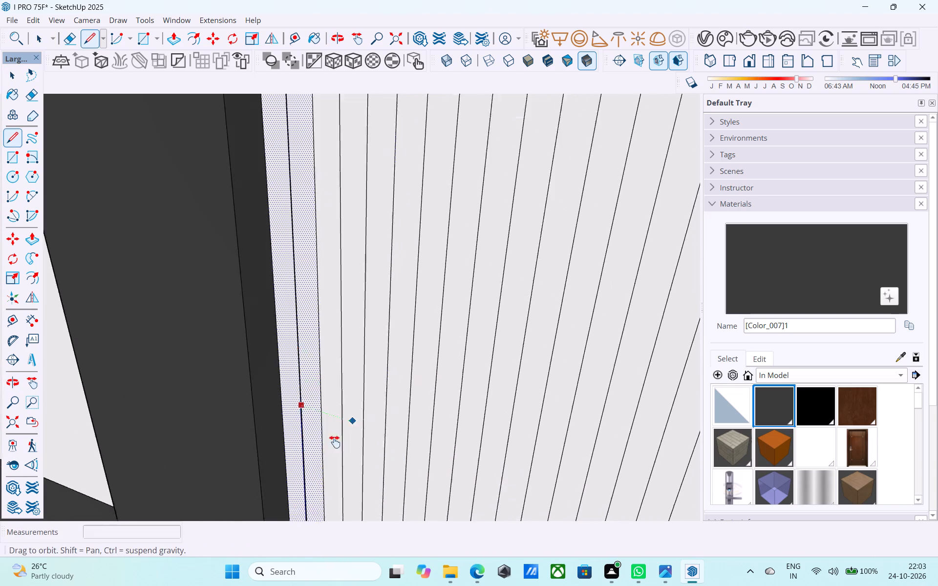
{"action": "middle_click_drag", "start_coordinate": [335, 442], "coordinate": [327, 452], "text": "shift"}
{"action": "scroll", "coordinate": [327, 436], "scroll_direction": "down", "scroll_amount": 6}
{"action": "key", "text": "r"}
{"action": "scroll", "coordinate": [368, 228], "scroll_direction": "down", "scroll_amount": 3}
{"action": "middle_click_drag", "start_coordinate": [368, 238], "coordinate": [368, 309], "text": "shift"}
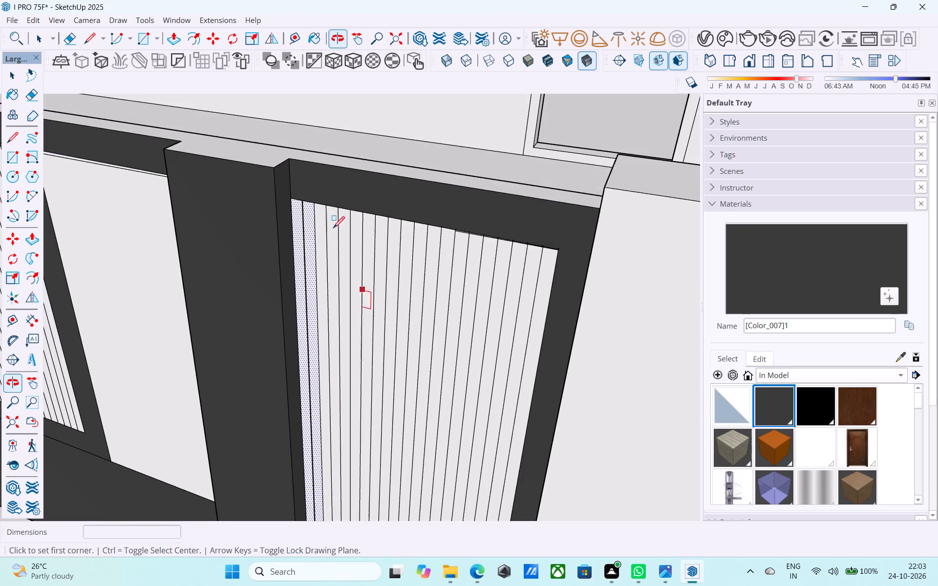
{"action": "scroll", "coordinate": [320, 210], "scroll_direction": "up", "scroll_amount": 8}
{"action": "left_click", "coordinate": [291, 195]}
{"action": "scroll", "coordinate": [291, 211], "scroll_direction": "down", "scroll_amount": 8}
{"action": "middle_click_drag", "start_coordinate": [327, 397], "coordinate": [349, 148], "text": "shift"}
{"action": "scroll", "coordinate": [358, 356], "scroll_direction": "up", "scroll_amount": 13}
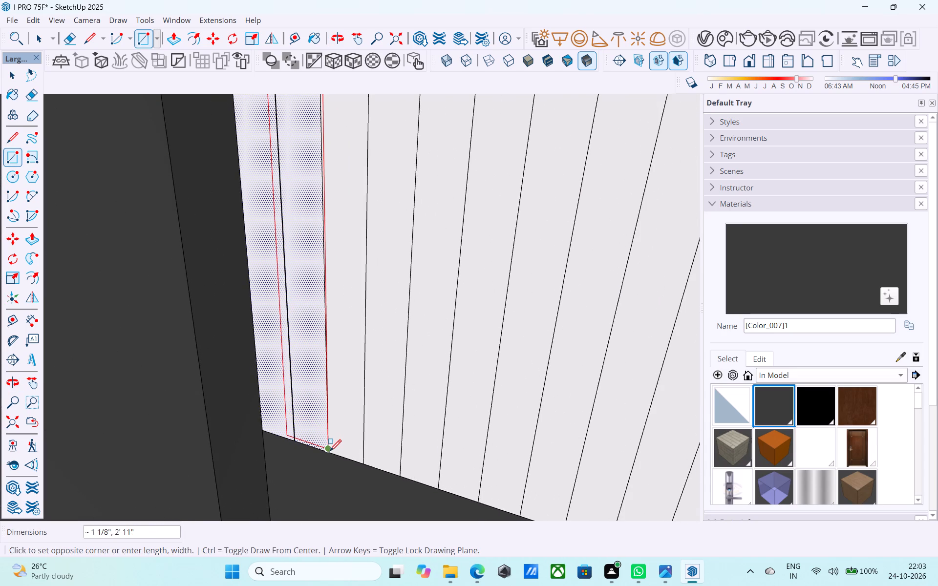
{"action": "scroll", "coordinate": [329, 454], "scroll_direction": "up", "scroll_amount": 5}
{"action": "left_click", "coordinate": [329, 454]}
{"action": "scroll", "coordinate": [329, 452], "scroll_direction": "down", "scroll_amount": 4}
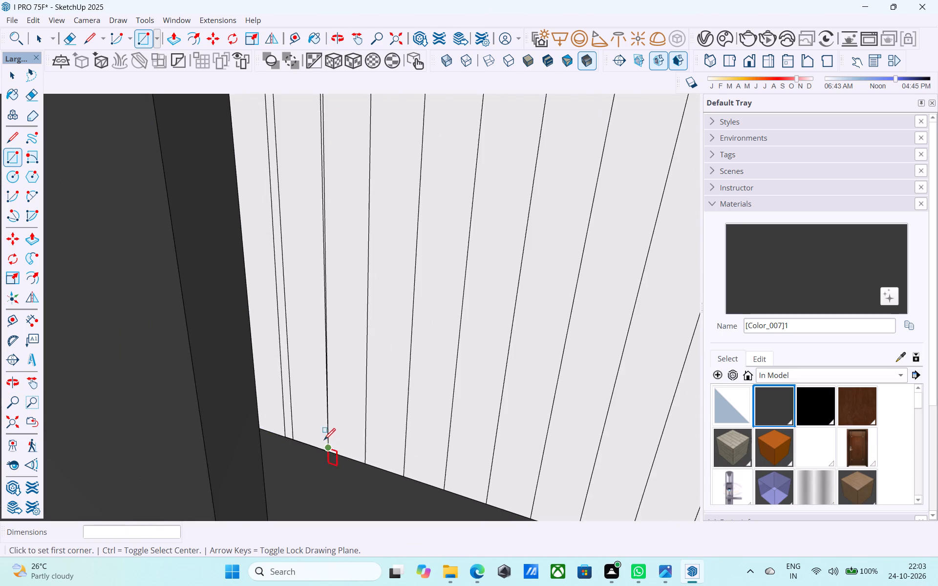
Push the narrow slat face nearest the raised strip in the right end panel back 2".
{"action": "scroll", "coordinate": [324, 441], "scroll_direction": "down", "scroll_amount": 3}
{"action": "scroll", "coordinate": [297, 396], "scroll_direction": "down", "scroll_amount": 15}
{"action": "middle_click_drag", "start_coordinate": [312, 391], "coordinate": [322, 477], "text": "shift"}
{"action": "scroll", "coordinate": [265, 296], "scroll_direction": "up", "scroll_amount": 3}
{"action": "key", "text": "space"}
{"action": "scroll", "coordinate": [267, 275], "scroll_direction": "up", "scroll_amount": 4}
{"action": "left_click", "coordinate": [282, 267]}
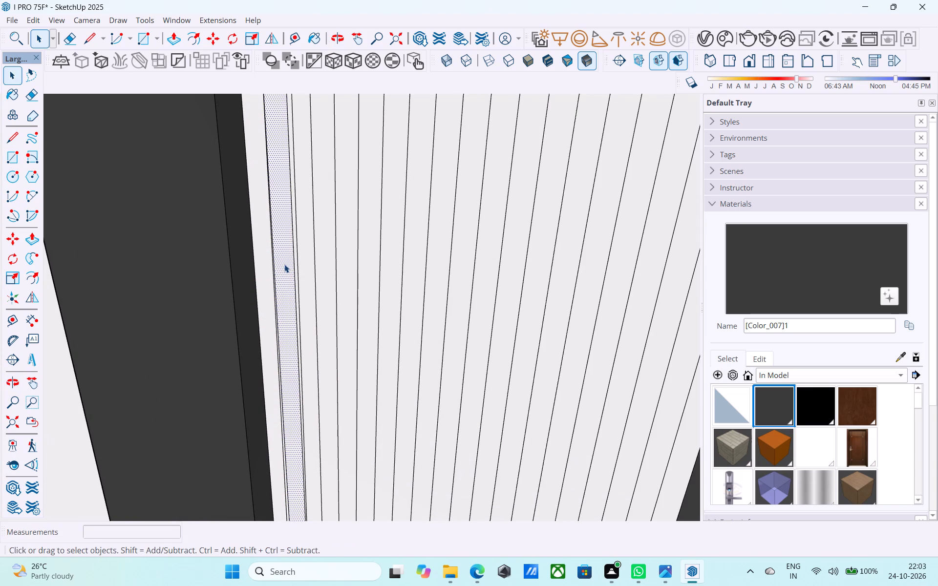
{"action": "key", "text": "p"}
{"action": "left_click", "coordinate": [284, 264]}
{"action": "scroll", "coordinate": [283, 252], "scroll_direction": "up", "scroll_amount": 7}
{"action": "middle_click_drag", "start_coordinate": [288, 245], "coordinate": [353, 243]}
{"action": "left_click", "coordinate": [288, 200]}
Repeat the 2" recess on every other slat of the right end panel, working toward the outer frame.
{"action": "scroll", "coordinate": [349, 279], "scroll_direction": "down", "scroll_amount": 5}
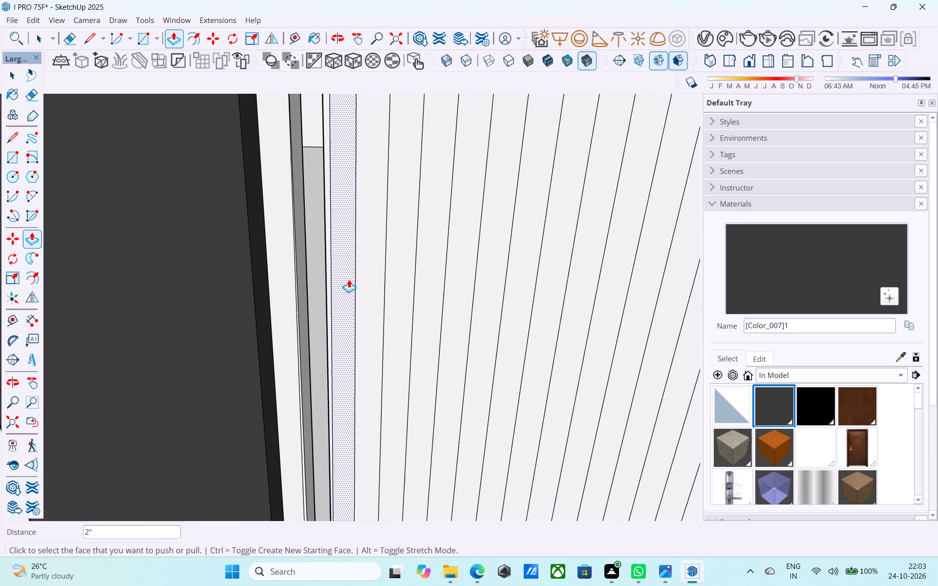
{"action": "double_click", "coordinate": [370, 276]}
{"action": "double_click", "coordinate": [433, 282]}
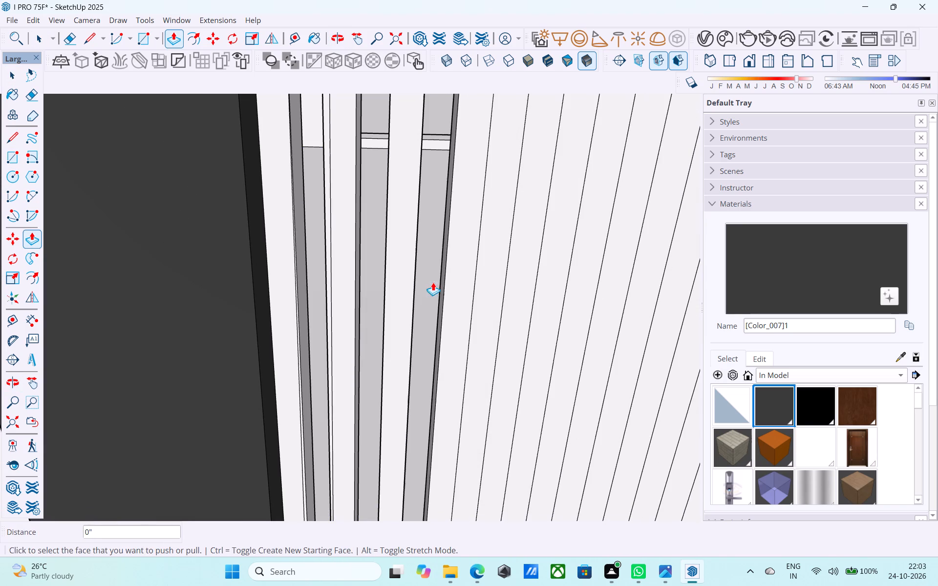
{"action": "double_click", "coordinate": [486, 292]}
{"action": "scroll", "coordinate": [368, 312], "scroll_direction": "down", "scroll_amount": 6}
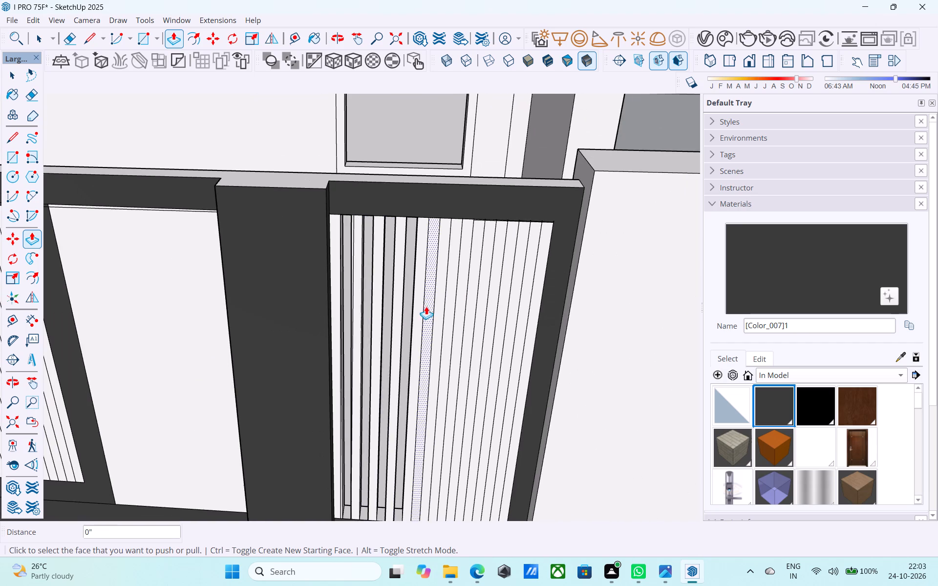
{"action": "scroll", "coordinate": [431, 304], "scroll_direction": "up", "scroll_amount": 7}
{"action": "double_click", "coordinate": [431, 304]}
{"action": "double_click", "coordinate": [472, 306]}
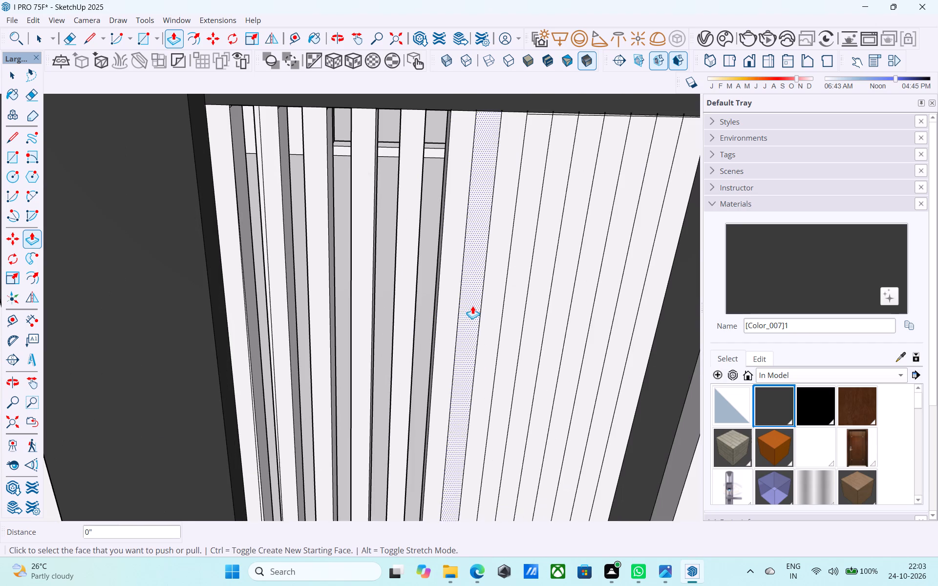
Push back the remaining four alternate strips in the gate's right side panel, repeating the previous Push/Pull distance.
{"action": "double_click", "coordinate": [509, 314]}
{"action": "double_click", "coordinate": [551, 327]}
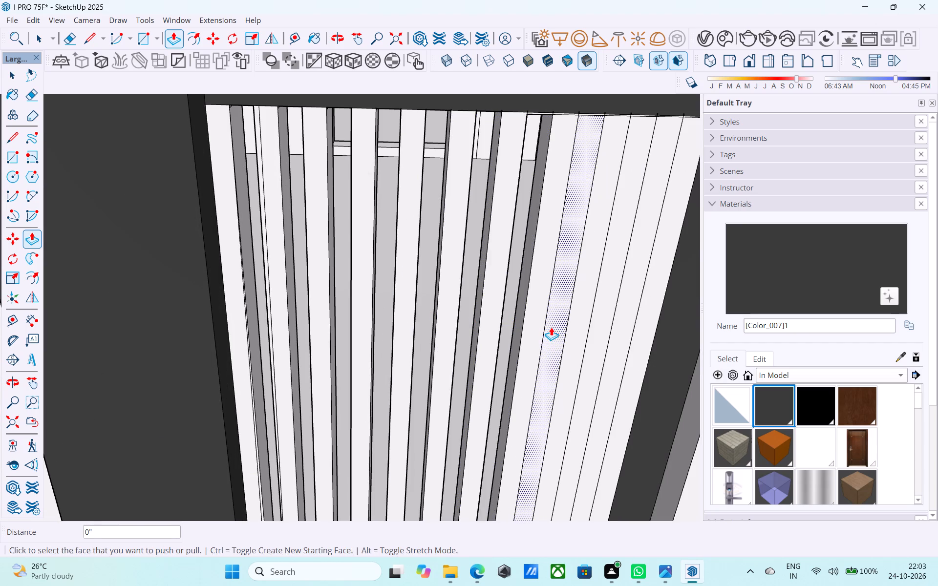
{"action": "double_click", "coordinate": [597, 338]}
{"action": "double_click", "coordinate": [641, 337]}
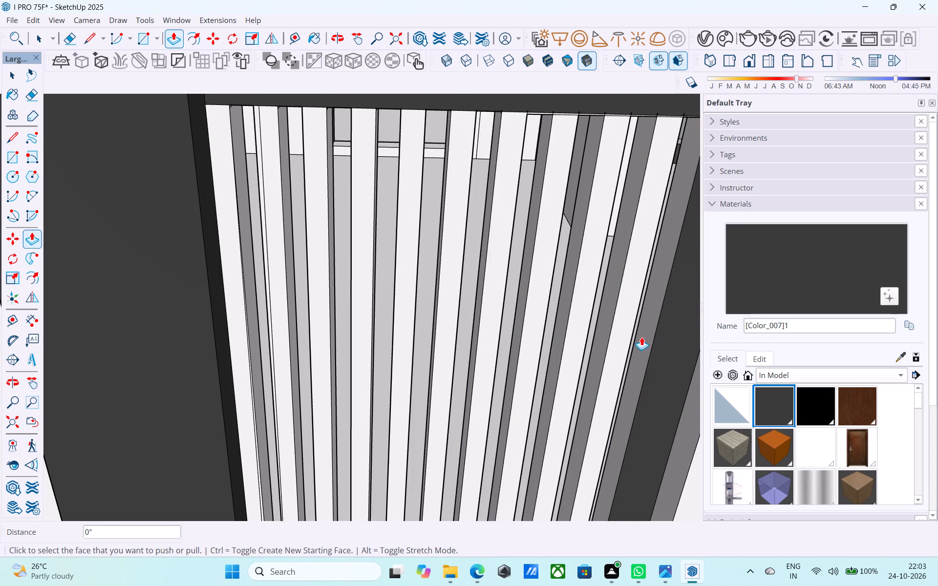
Paint the outermost slat of the gate's right side panel with the Wood_Cherry_Original material.
{"action": "scroll", "coordinate": [641, 337], "scroll_direction": "down", "scroll_amount": 11}
{"action": "middle_click_drag", "start_coordinate": [618, 361], "coordinate": [528, 231]}
{"action": "scroll", "coordinate": [525, 230], "scroll_direction": "down", "scroll_amount": 4}
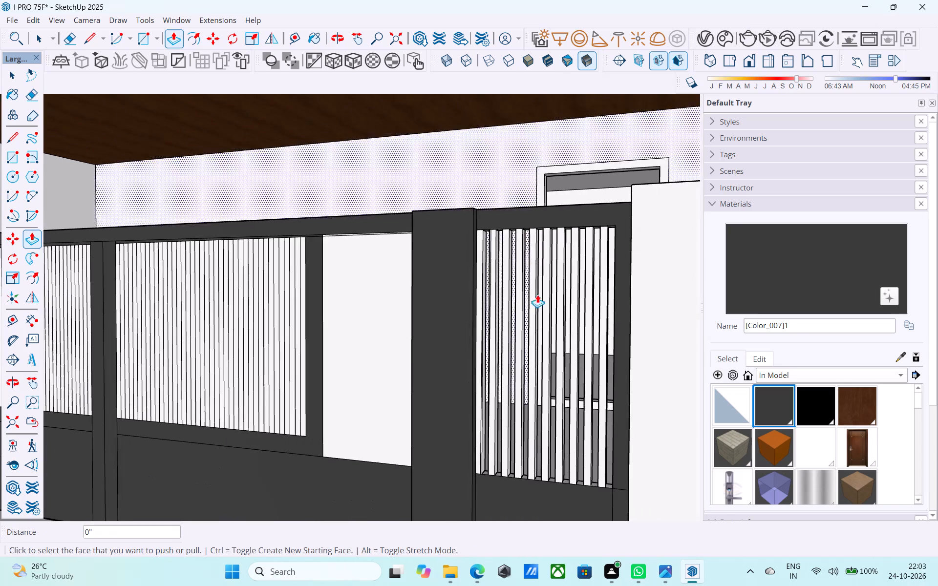
{"action": "scroll", "coordinate": [554, 385], "scroll_direction": "down", "scroll_amount": 3}
{"action": "middle_click_drag", "start_coordinate": [553, 388], "coordinate": [597, 398]}
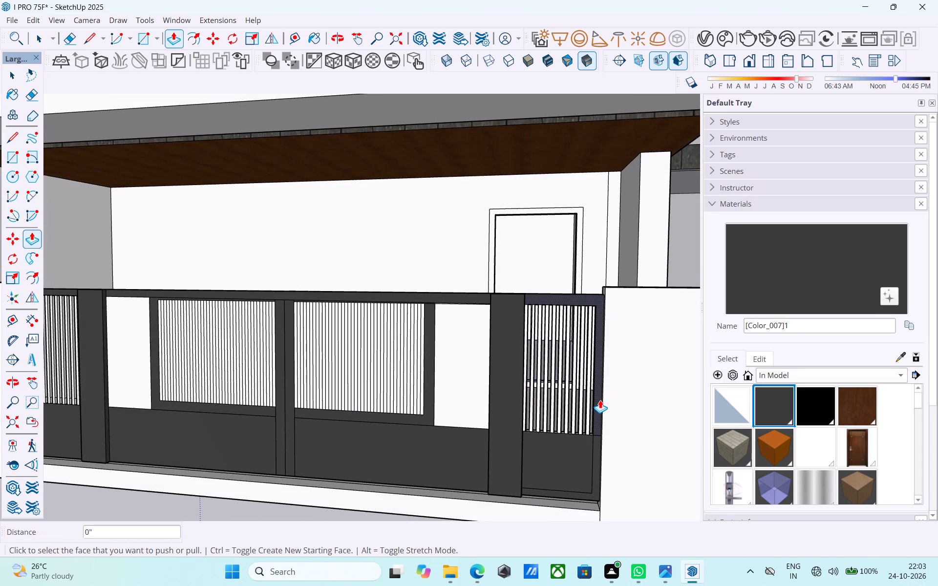
{"action": "scroll", "coordinate": [599, 395], "scroll_direction": "down", "scroll_amount": 7}
{"action": "middle_click_drag", "start_coordinate": [393, 414], "coordinate": [491, 394]}
{"action": "middle_click_drag", "start_coordinate": [491, 392], "coordinate": [441, 377]}
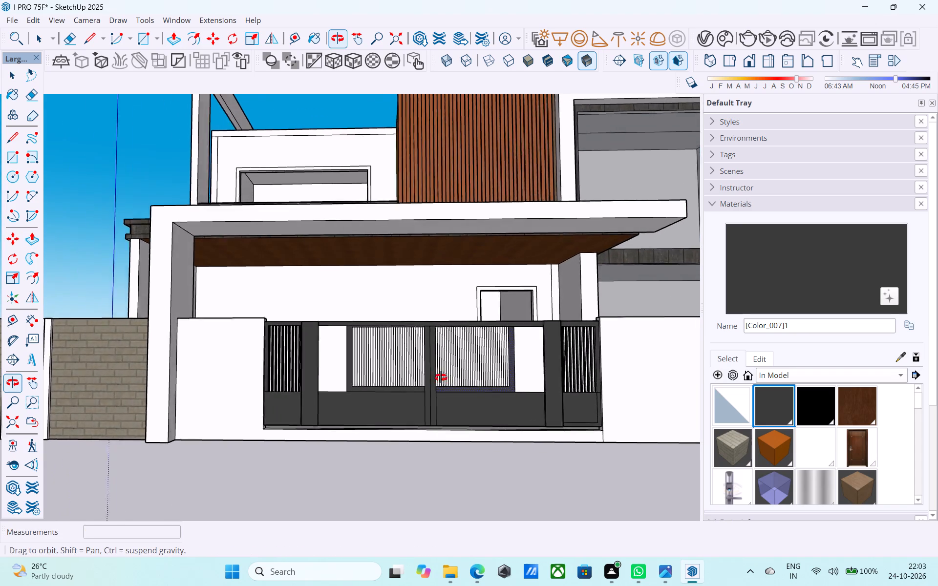
{"action": "middle_click_drag", "start_coordinate": [441, 377], "coordinate": [435, 381]}
{"action": "left_click", "coordinate": [859, 404]}
{"action": "scroll", "coordinate": [592, 360], "scroll_direction": "up", "scroll_amount": 3}
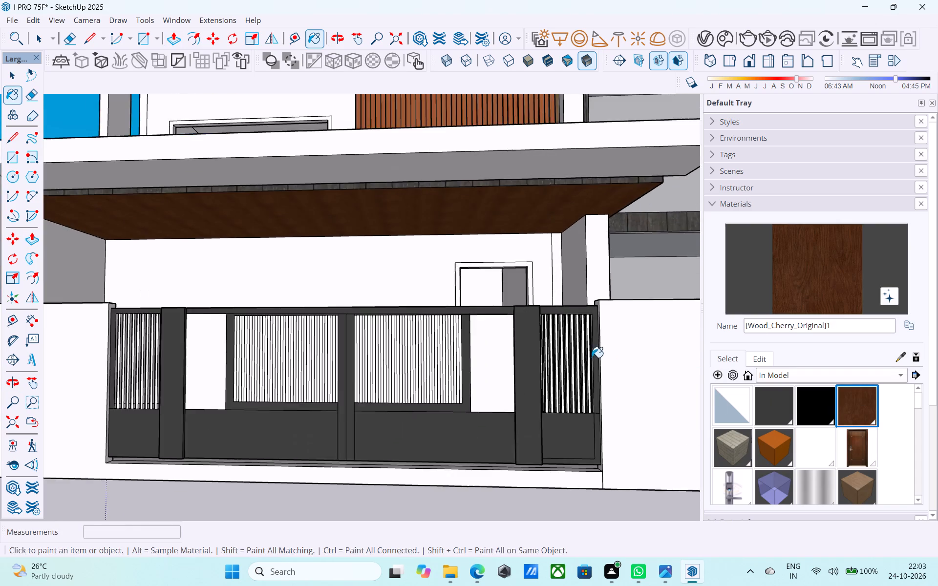
{"action": "scroll", "coordinate": [592, 357], "scroll_direction": "up", "scroll_amount": 18}
{"action": "middle_click_drag", "start_coordinate": [581, 352], "coordinate": [588, 377]}
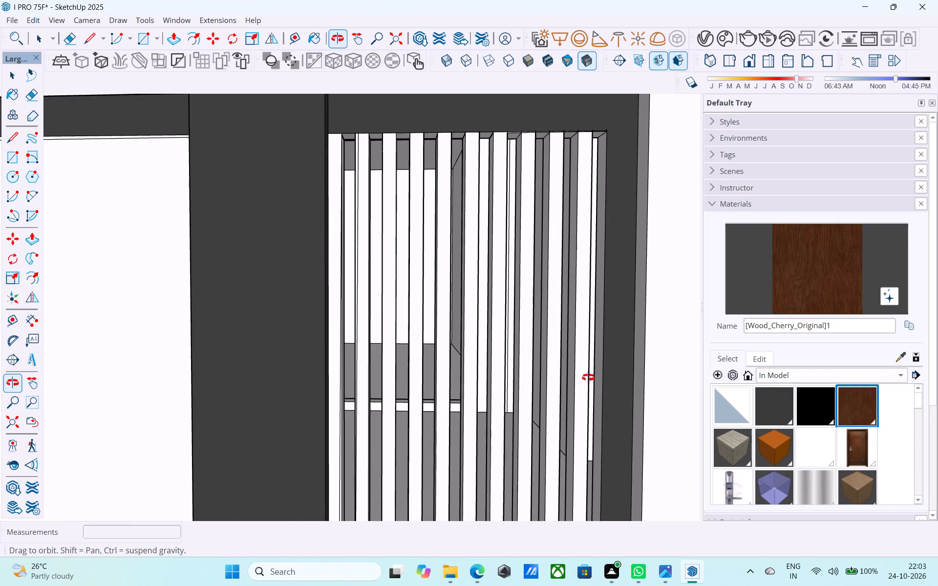
{"action": "middle_click_drag", "start_coordinate": [588, 377], "coordinate": [589, 381]}
{"action": "left_click", "coordinate": [587, 381]}
Paint the front faces of all remaining slats in the gate's right side panel with Wood_Cherry_Original.
{"action": "scroll", "coordinate": [542, 192], "scroll_direction": "down", "scroll_amount": 1}
{"action": "middle_click_drag", "start_coordinate": [547, 180], "coordinate": [556, 282]}
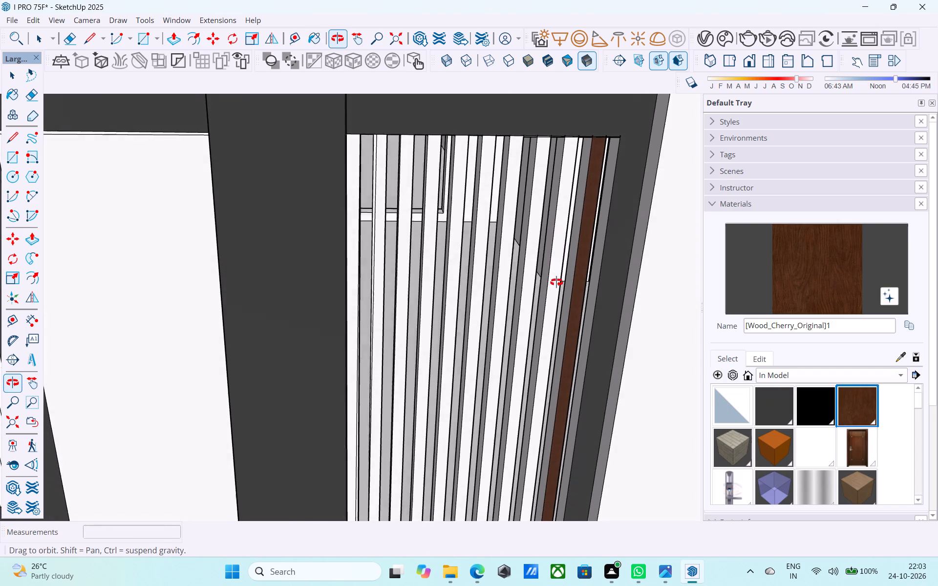
{"action": "middle_click_drag", "start_coordinate": [556, 282], "coordinate": [552, 288]}
{"action": "scroll", "coordinate": [549, 288], "scroll_direction": "down", "scroll_amount": 2}
{"action": "middle_click_drag", "start_coordinate": [547, 290], "coordinate": [554, 372], "text": "shift"}
{"action": "scroll", "coordinate": [576, 283], "scroll_direction": "up", "scroll_amount": 3}
{"action": "left_click", "coordinate": [575, 282]}
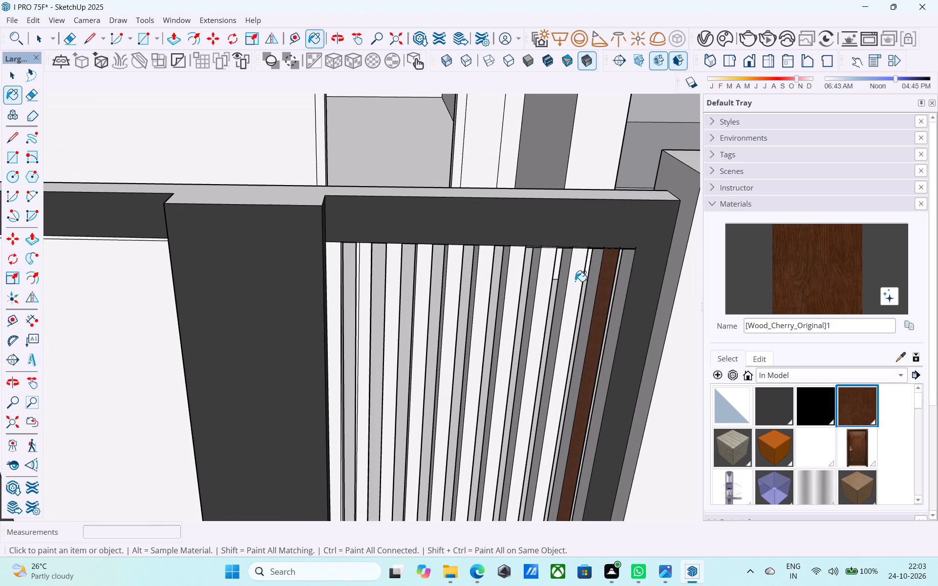
{"action": "left_click", "coordinate": [540, 274]}
{"action": "left_click", "coordinate": [512, 275]}
{"action": "left_click", "coordinate": [486, 271]}
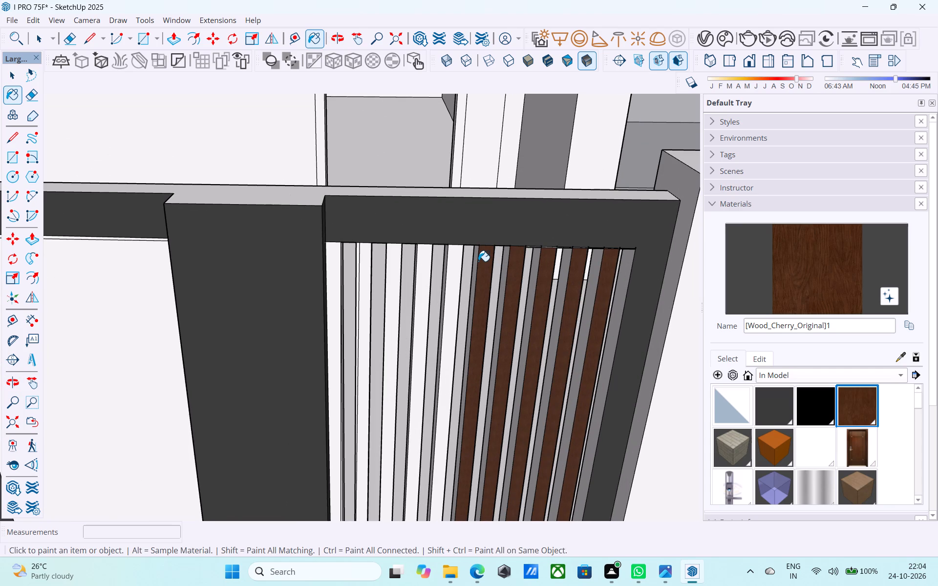
{"action": "left_click", "coordinate": [457, 262]}
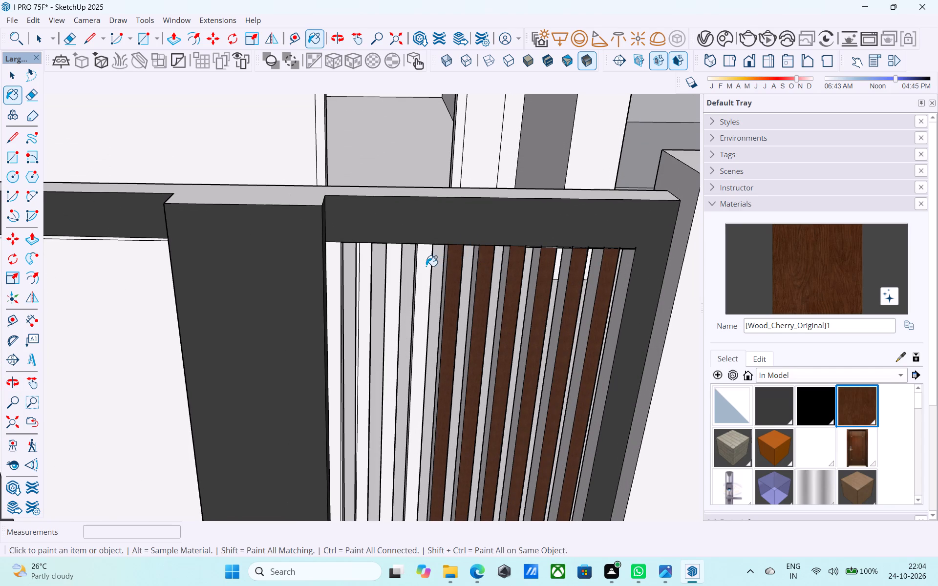
{"action": "left_click", "coordinate": [425, 265]}
{"action": "left_click", "coordinate": [391, 274]}
{"action": "left_click", "coordinate": [366, 274]}
{"action": "scroll", "coordinate": [359, 271], "scroll_direction": "up", "scroll_amount": 5}
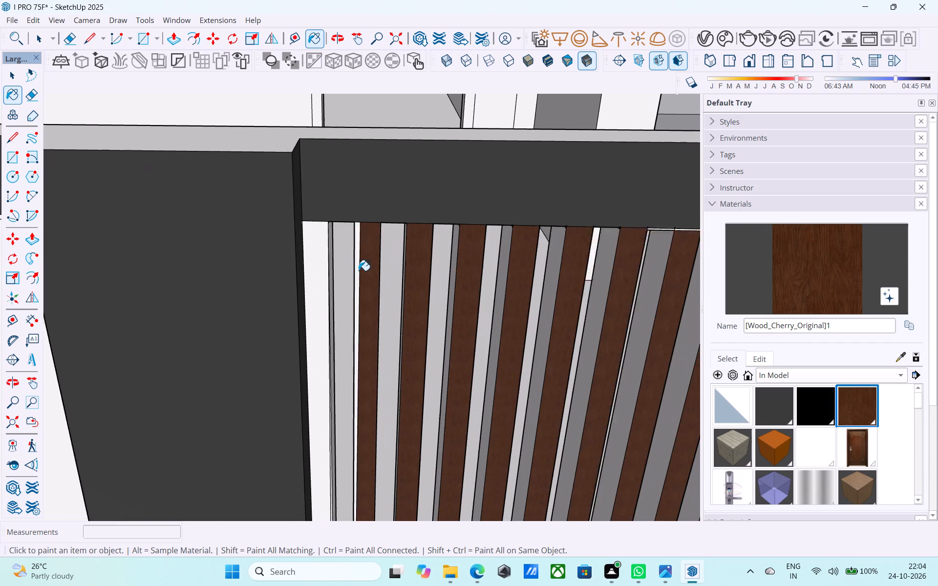
{"action": "scroll", "coordinate": [359, 271], "scroll_direction": "up", "scroll_amount": 1}
{"action": "left_click", "coordinate": [357, 270]}
{"action": "left_click", "coordinate": [317, 267]}
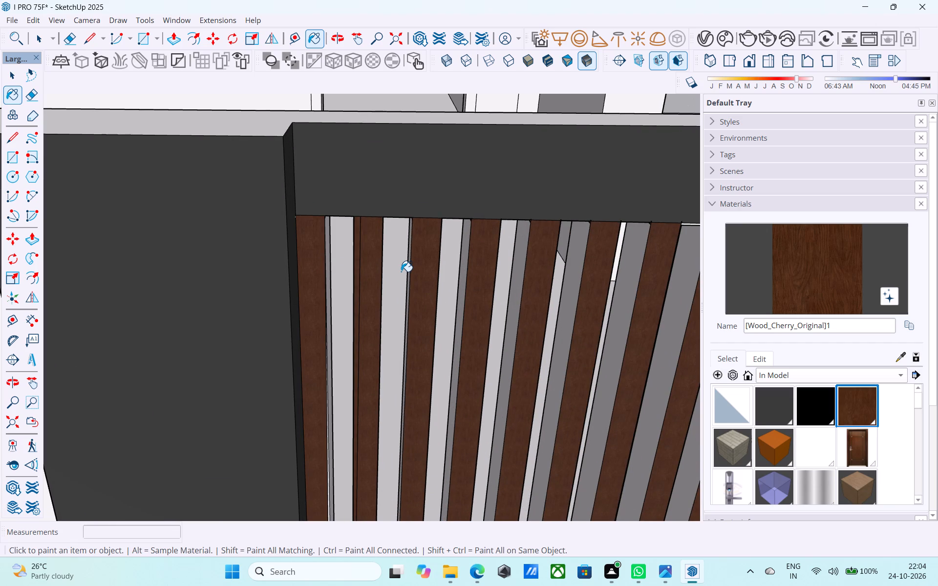
Paint the front faces of all ten slats in the gate's left side panel with Wood_Cherry_Original.
{"action": "scroll", "coordinate": [401, 272], "scroll_direction": "down", "scroll_amount": 1}
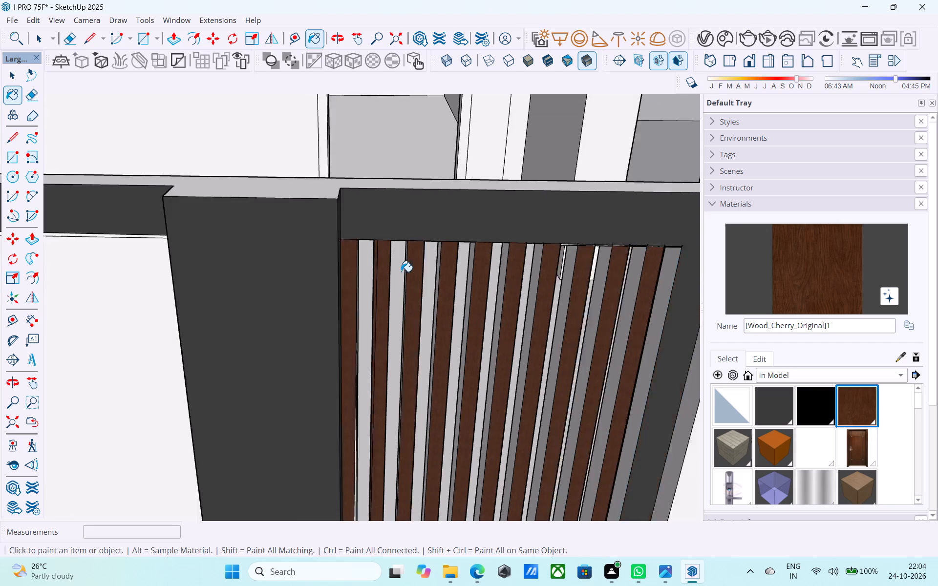
{"action": "scroll", "coordinate": [401, 272], "scroll_direction": "down", "scroll_amount": 3}
{"action": "scroll", "coordinate": [401, 272], "scroll_direction": "down", "scroll_amount": 18}
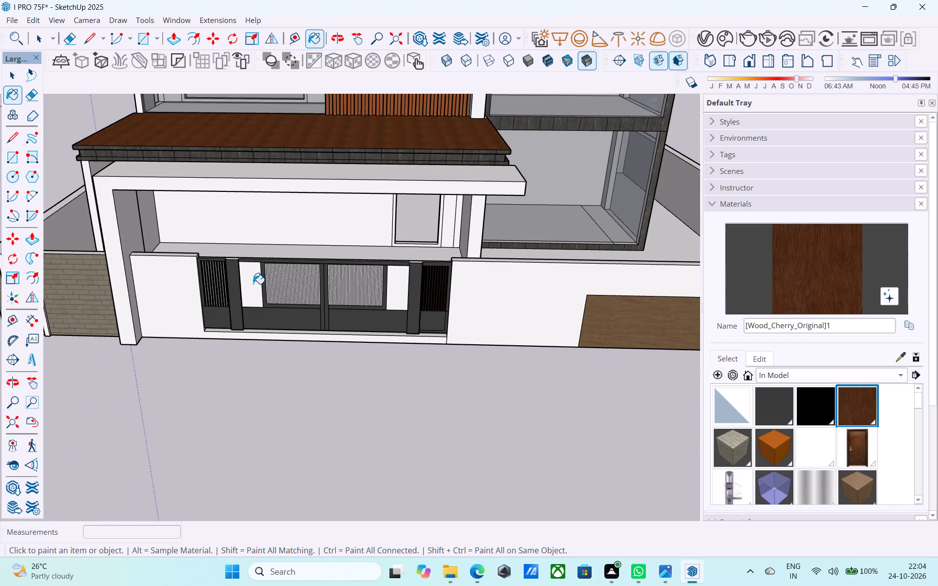
{"action": "scroll", "coordinate": [240, 283], "scroll_direction": "up", "scroll_amount": 3}
{"action": "scroll", "coordinate": [179, 271], "scroll_direction": "up", "scroll_amount": 11}
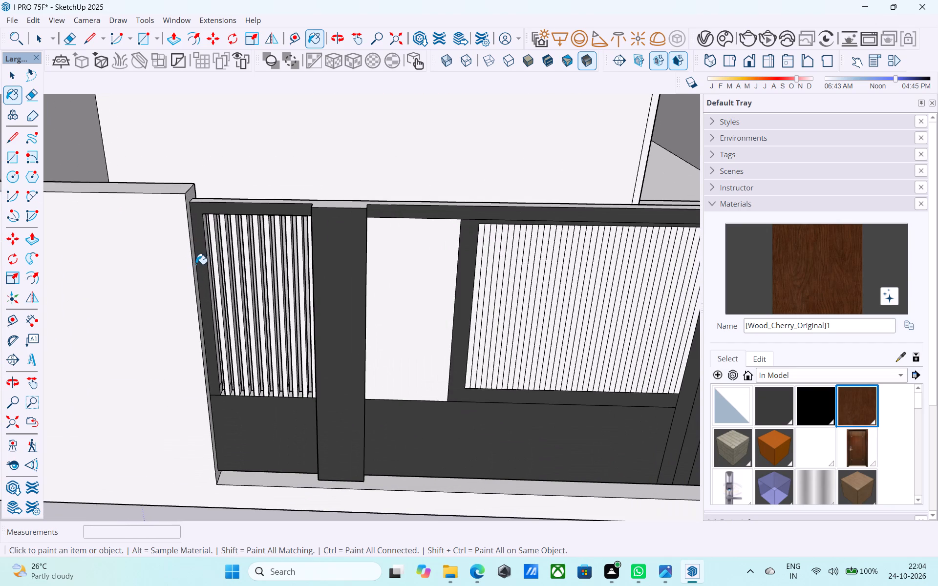
{"action": "scroll", "coordinate": [201, 263], "scroll_direction": "up", "scroll_amount": 10}
{"action": "left_click", "coordinate": [225, 246]}
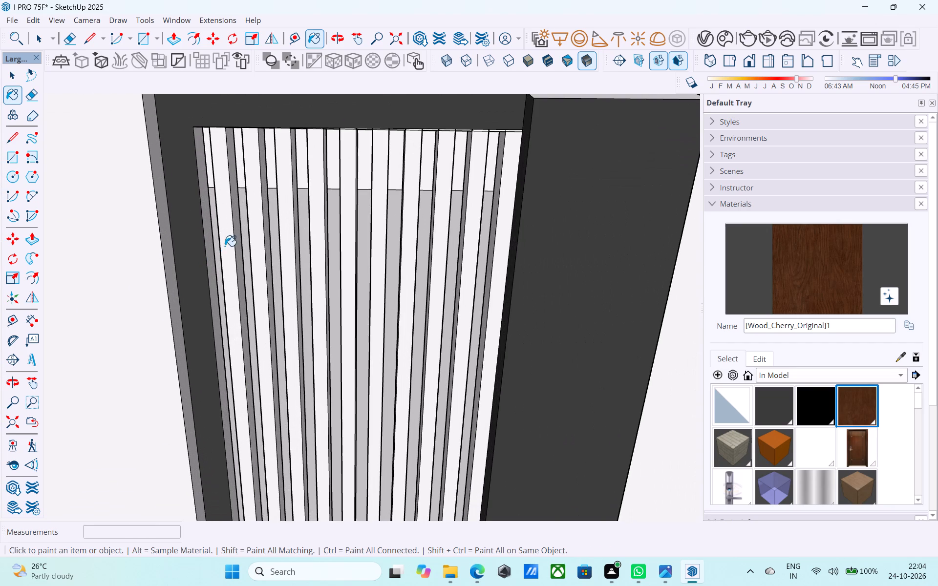
{"action": "left_click", "coordinate": [259, 242]}
{"action": "left_click", "coordinate": [288, 242]}
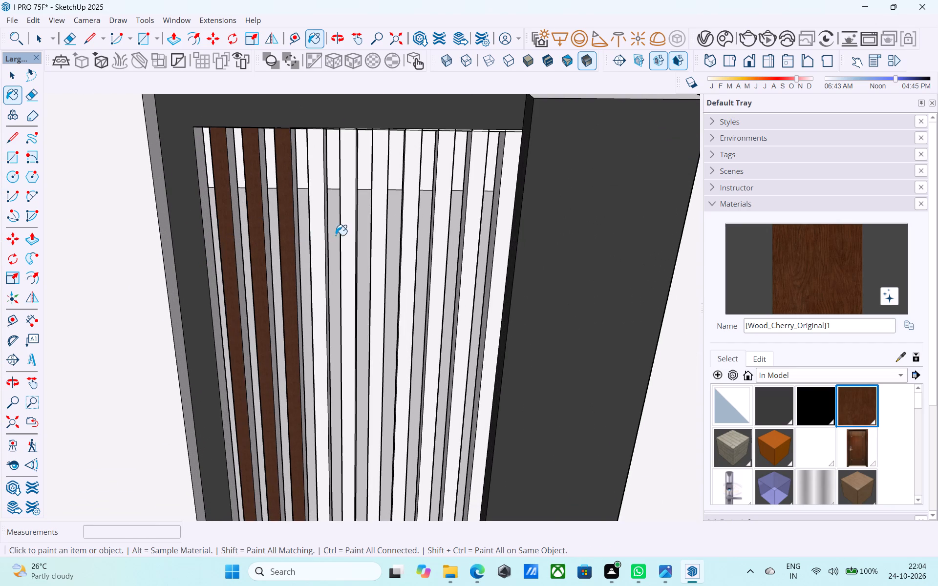
{"action": "left_click", "coordinate": [313, 230]}
{"action": "left_click", "coordinate": [341, 236]}
{"action": "left_click", "coordinate": [384, 240]}
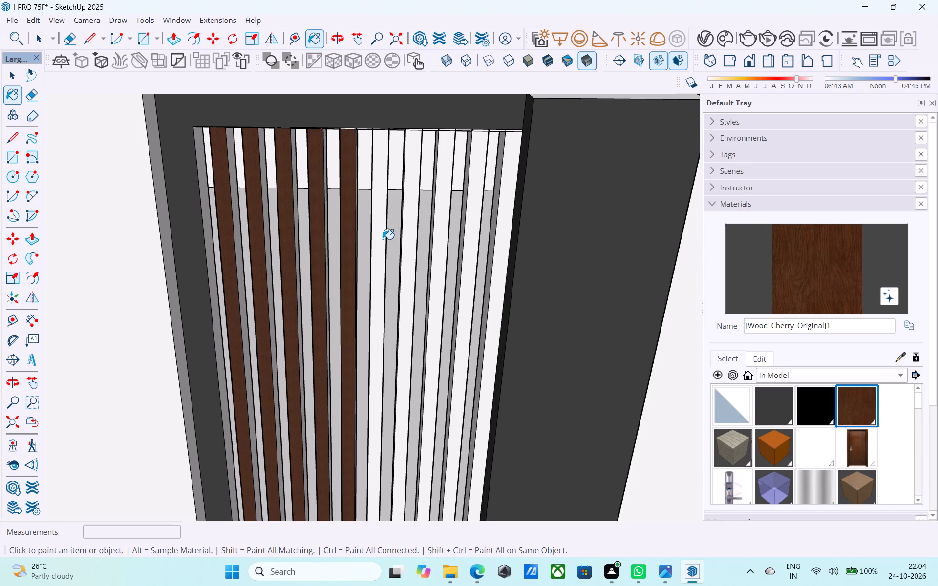
{"action": "left_click", "coordinate": [404, 241]}
{"action": "left_click", "coordinate": [435, 242]}
{"action": "left_click", "coordinate": [472, 235]}
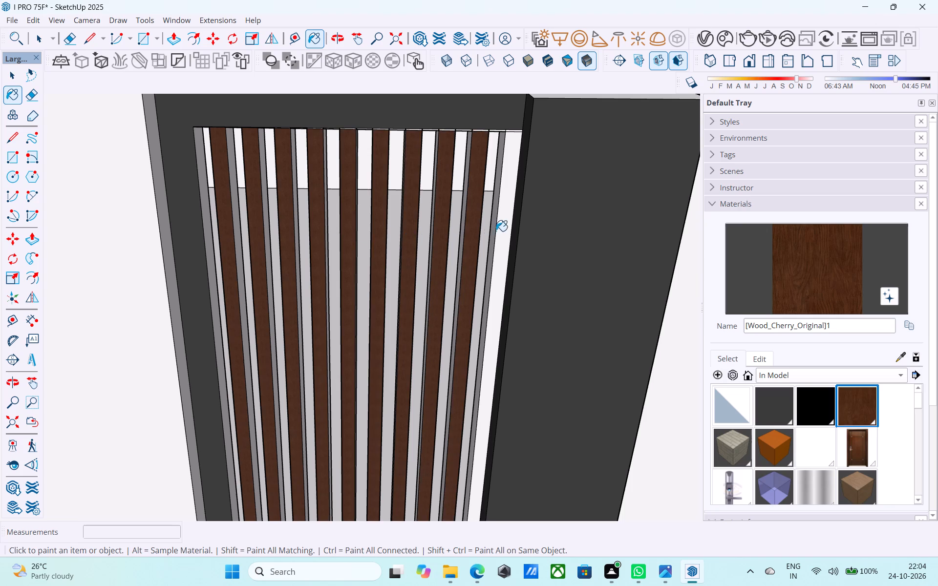
{"action": "left_click", "coordinate": [501, 230]}
Push back the second strip of the left gate leaf's slatted panel by 2".
{"action": "scroll", "coordinate": [321, 273], "scroll_direction": "down", "scroll_amount": 17}
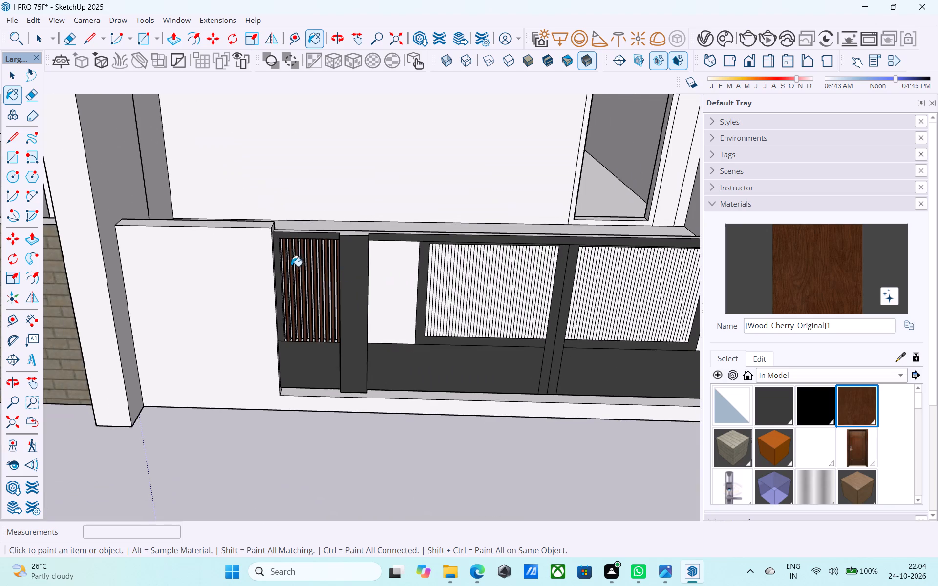
{"action": "middle_click_drag", "start_coordinate": [492, 283], "coordinate": [369, 274], "text": "shift"}
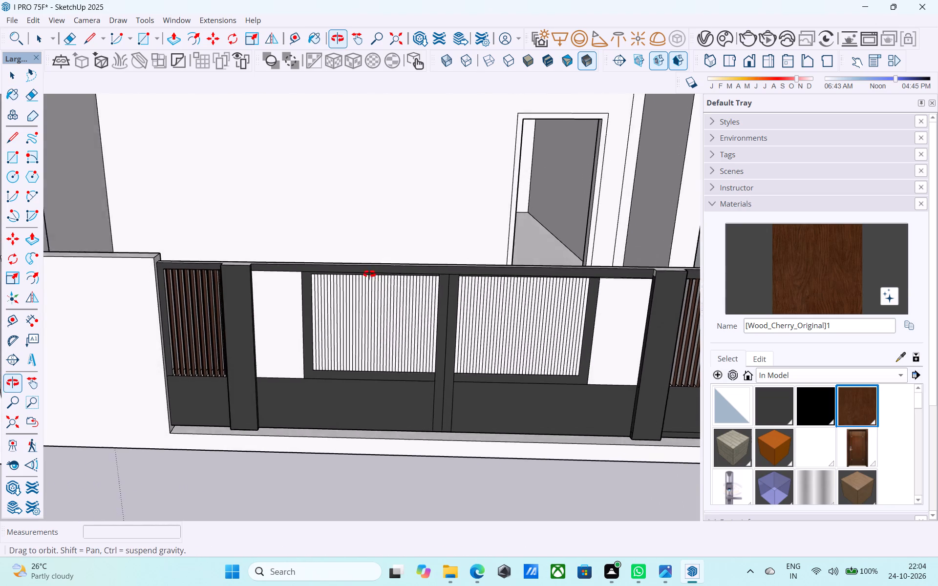
{"action": "middle_click_drag", "start_coordinate": [369, 274], "coordinate": [363, 267], "text": "shift"}
{"action": "scroll", "coordinate": [340, 283], "scroll_direction": "up", "scroll_amount": 14}
{"action": "key", "text": "space"}
{"action": "left_click", "coordinate": [280, 297]}
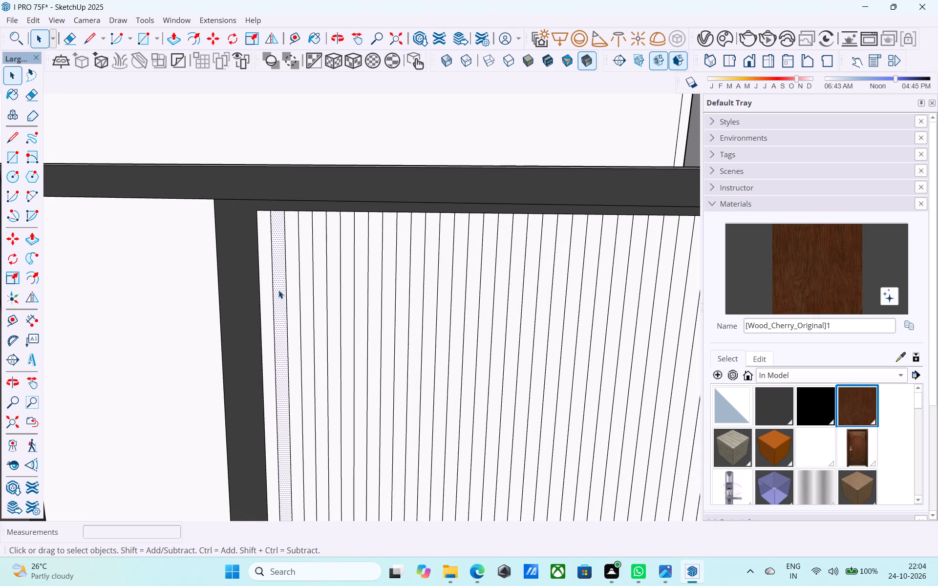
{"action": "key", "text": "p"}
{"action": "scroll", "coordinate": [278, 290], "scroll_direction": "up", "scroll_amount": 3}
{"action": "left_click", "coordinate": [278, 290]}
{"action": "scroll", "coordinate": [282, 273], "scroll_direction": "up", "scroll_amount": 3}
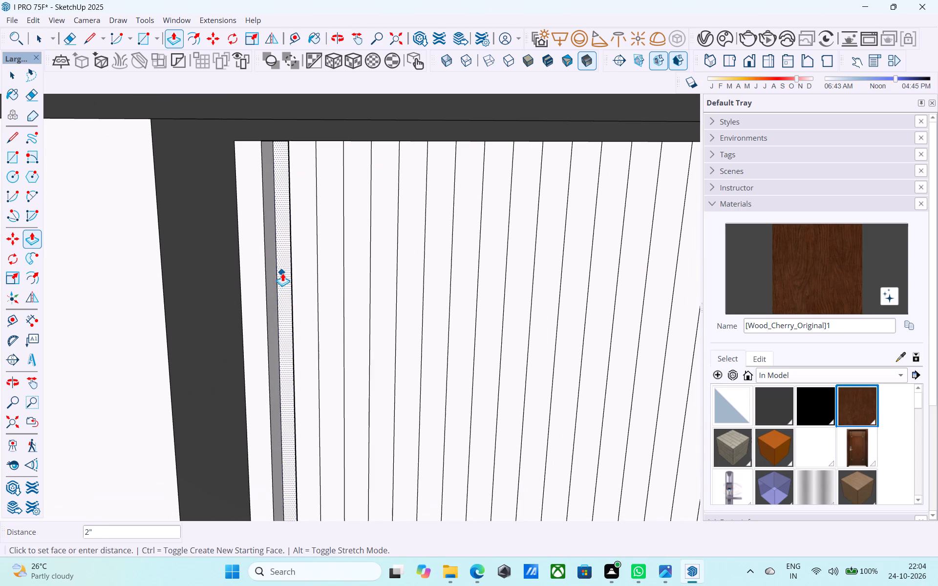
{"action": "left_click", "coordinate": [282, 273]}
Push back the next twelve alternate strips of the left gate leaf's slatted panel by the same 2".
{"action": "double_click", "coordinate": [332, 293]}
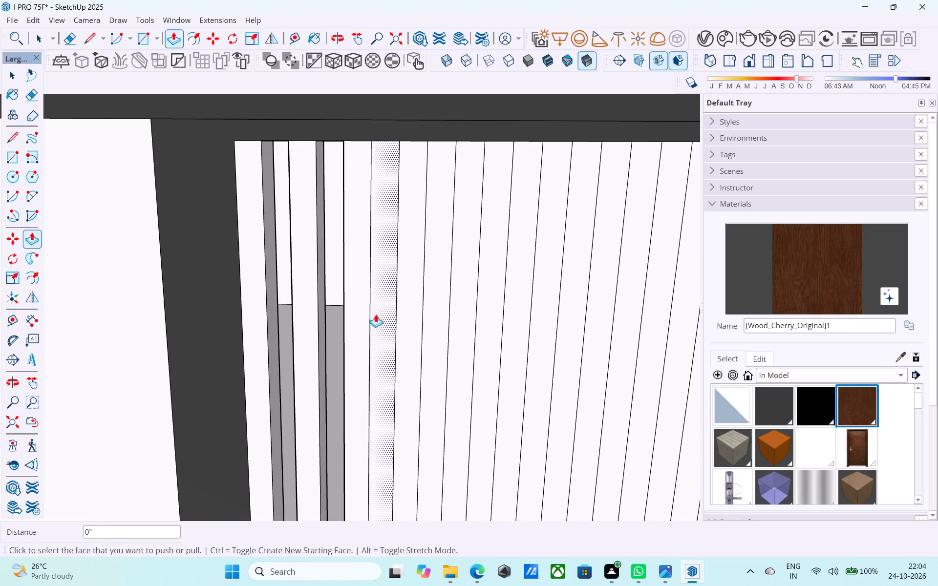
{"action": "double_click", "coordinate": [382, 317]}
{"action": "double_click", "coordinate": [425, 332]}
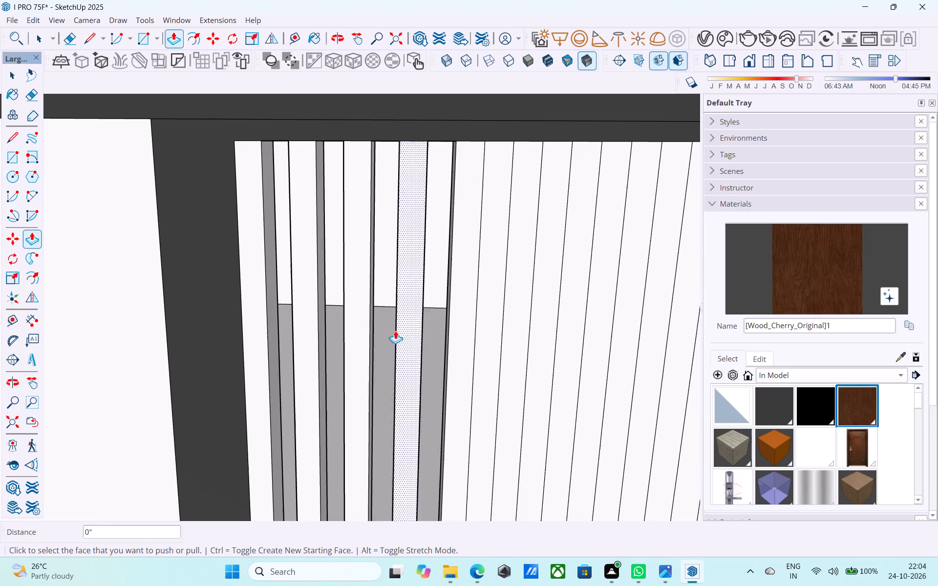
{"action": "scroll", "coordinate": [303, 336], "scroll_direction": "down", "scroll_amount": 6}
{"action": "double_click", "coordinate": [418, 341]}
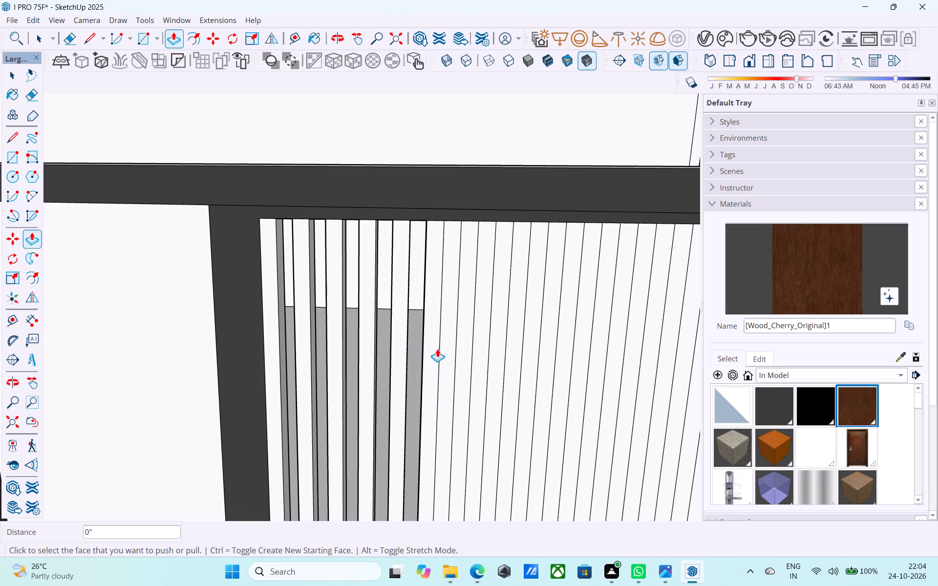
{"action": "double_click", "coordinate": [447, 353]}
{"action": "double_click", "coordinate": [475, 384]}
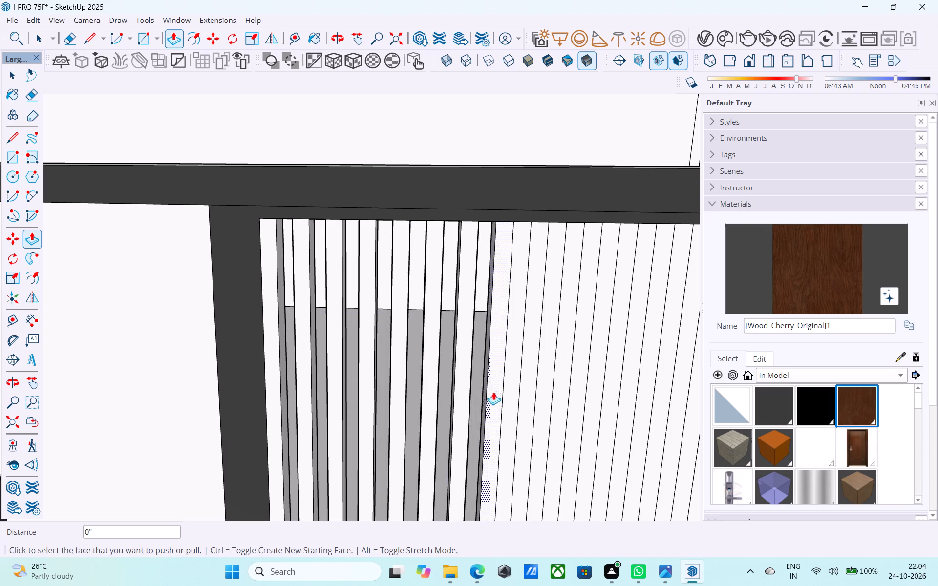
{"action": "double_click", "coordinate": [510, 395]}
{"action": "double_click", "coordinate": [543, 407]}
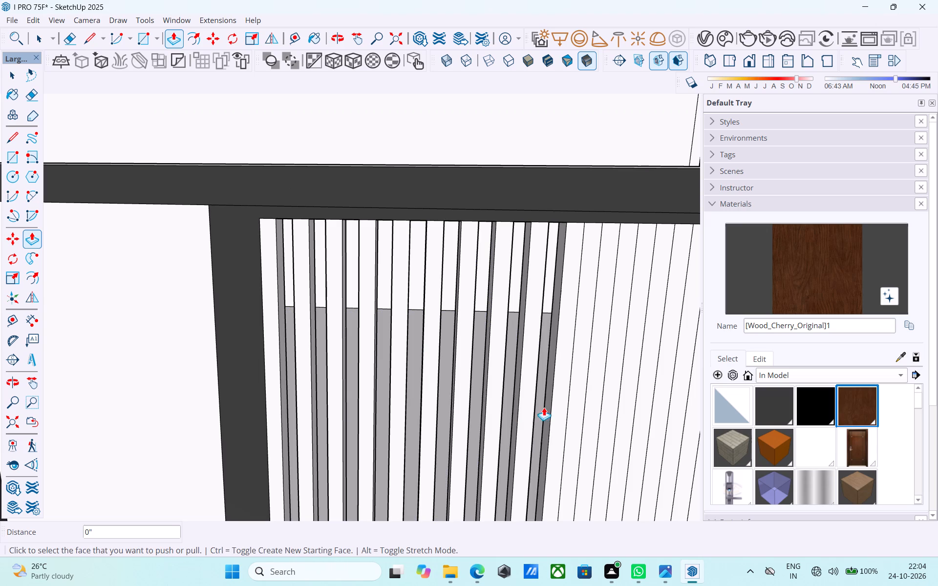
{"action": "double_click", "coordinate": [576, 413]}
{"action": "scroll", "coordinate": [378, 393], "scroll_direction": "down", "scroll_amount": 6}
{"action": "scroll", "coordinate": [464, 410], "scroll_direction": "up", "scroll_amount": 3}
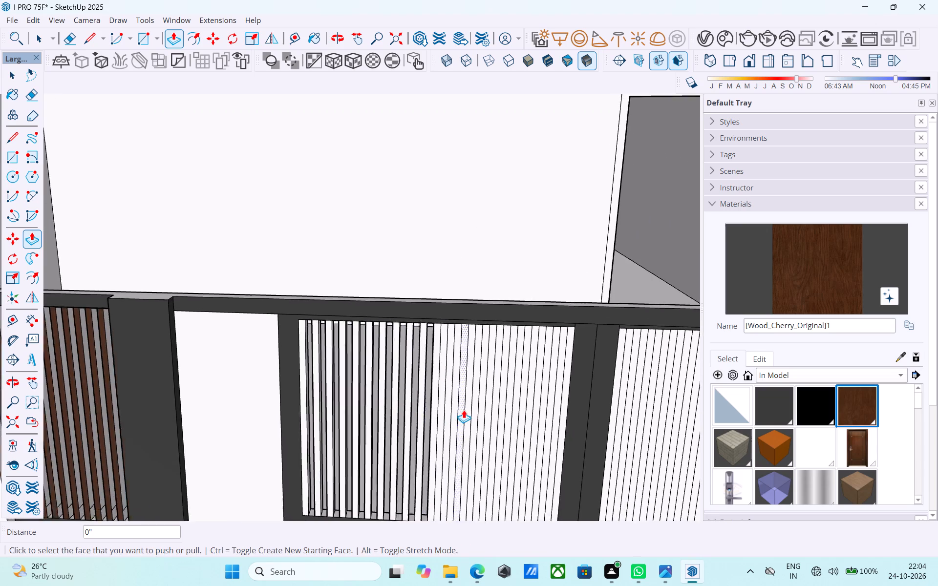
{"action": "scroll", "coordinate": [464, 410], "scroll_direction": "up", "scroll_amount": 6}
{"action": "double_click", "coordinate": [422, 393]}
{"action": "double_click", "coordinate": [445, 407]}
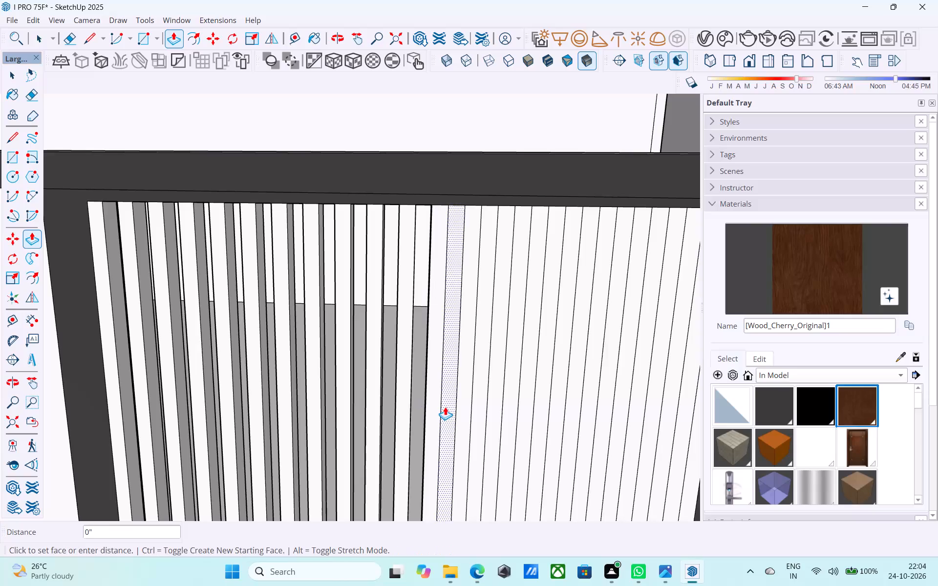
{"action": "double_click", "coordinate": [473, 411]}
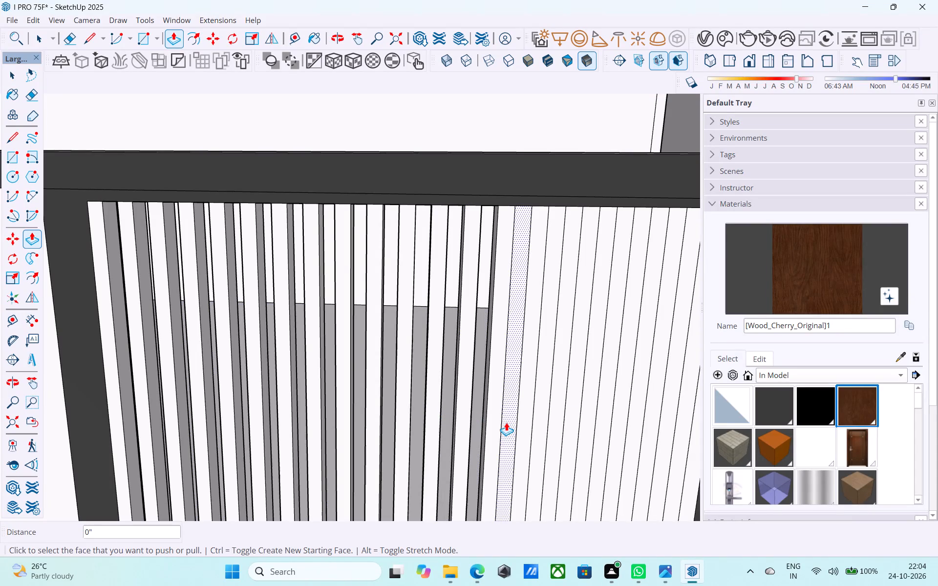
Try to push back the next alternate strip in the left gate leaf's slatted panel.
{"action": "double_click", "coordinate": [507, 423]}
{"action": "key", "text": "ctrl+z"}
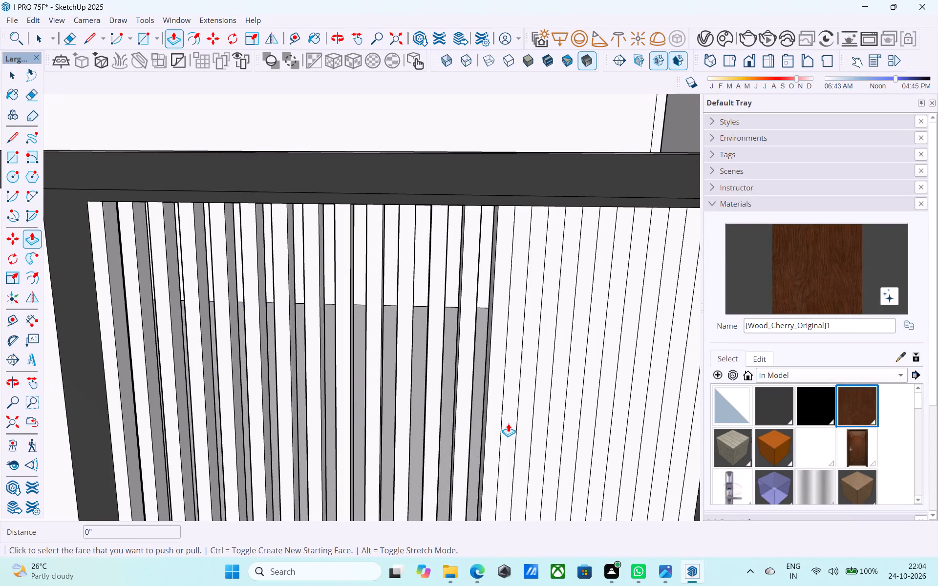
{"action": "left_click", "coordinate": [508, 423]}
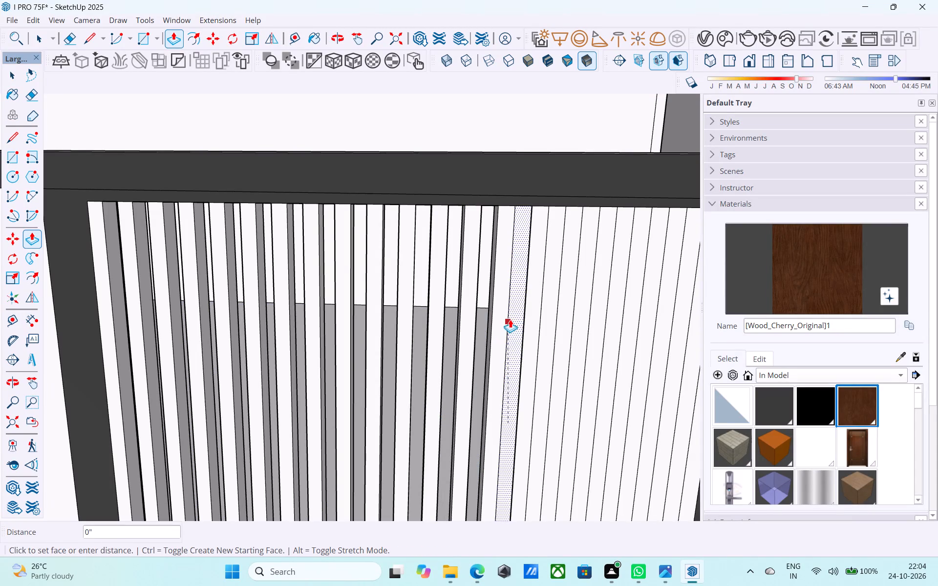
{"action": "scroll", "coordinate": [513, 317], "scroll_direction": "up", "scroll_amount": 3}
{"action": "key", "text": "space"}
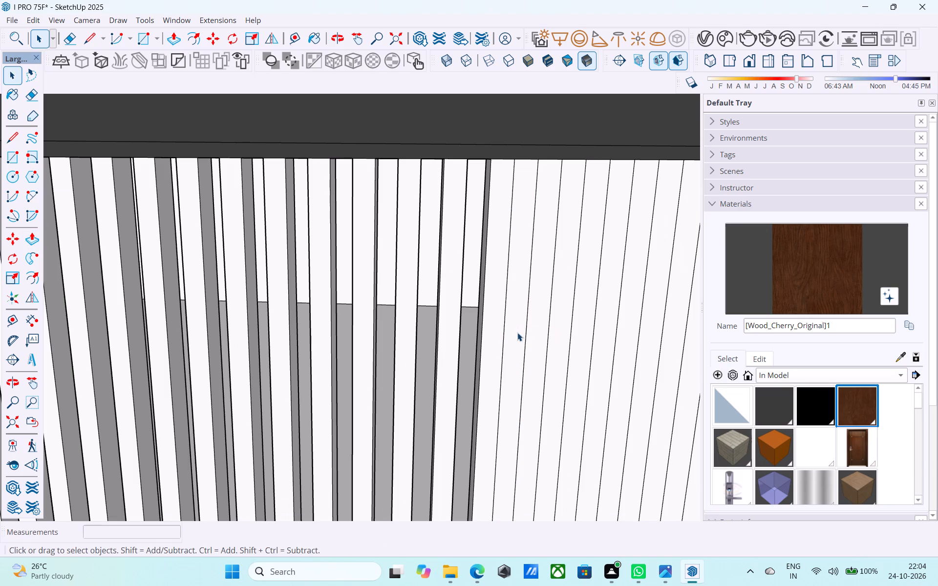
Push back the next alternate strip of the left gate leaf's slatted panel by 2".
{"action": "left_click", "coordinate": [517, 333]}
{"action": "key", "text": "p"}
{"action": "left_click", "coordinate": [519, 376]}
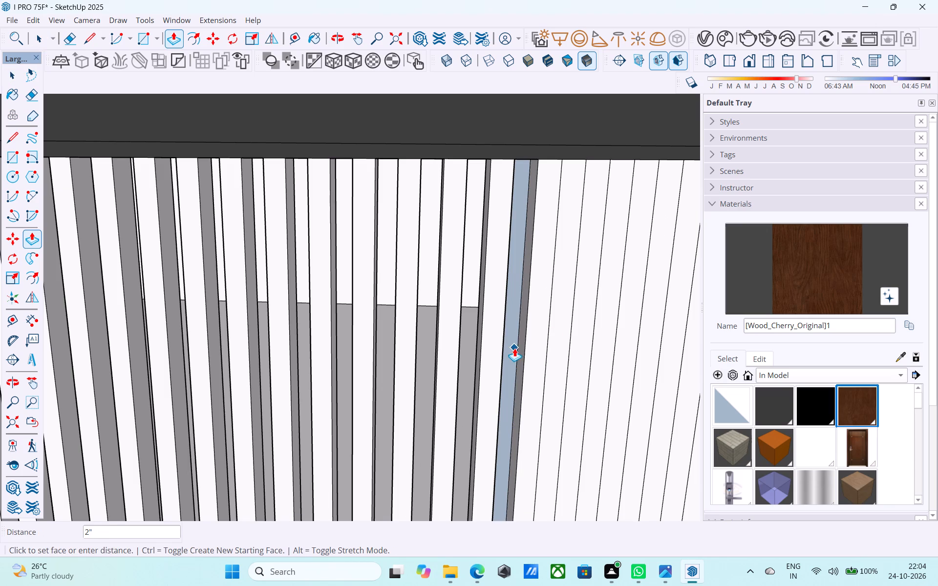
{"action": "scroll", "coordinate": [513, 333], "scroll_direction": "up", "scroll_amount": 5}
{"action": "middle_click_drag", "start_coordinate": [513, 333], "coordinate": [485, 331]}
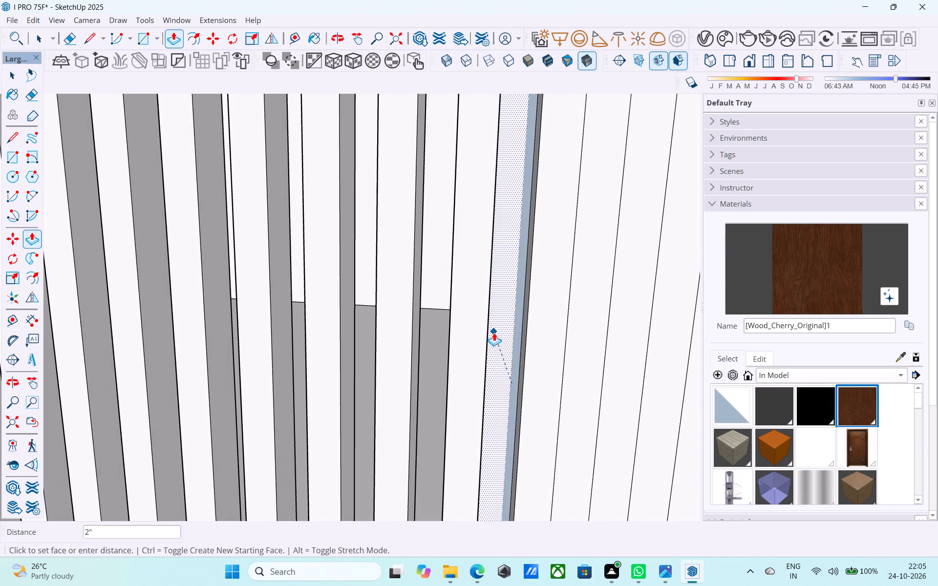
{"action": "left_click", "coordinate": [494, 333]}
Push back the next three alternate strips of the left gate leaf's slatted panel by the same 2".
{"action": "scroll", "coordinate": [493, 333], "scroll_direction": "up", "scroll_amount": 1}
{"action": "scroll", "coordinate": [493, 333], "scroll_direction": "down", "scroll_amount": 6}
{"action": "scroll", "coordinate": [516, 354], "scroll_direction": "up", "scroll_amount": 6}
{"action": "double_click", "coordinate": [516, 355]}
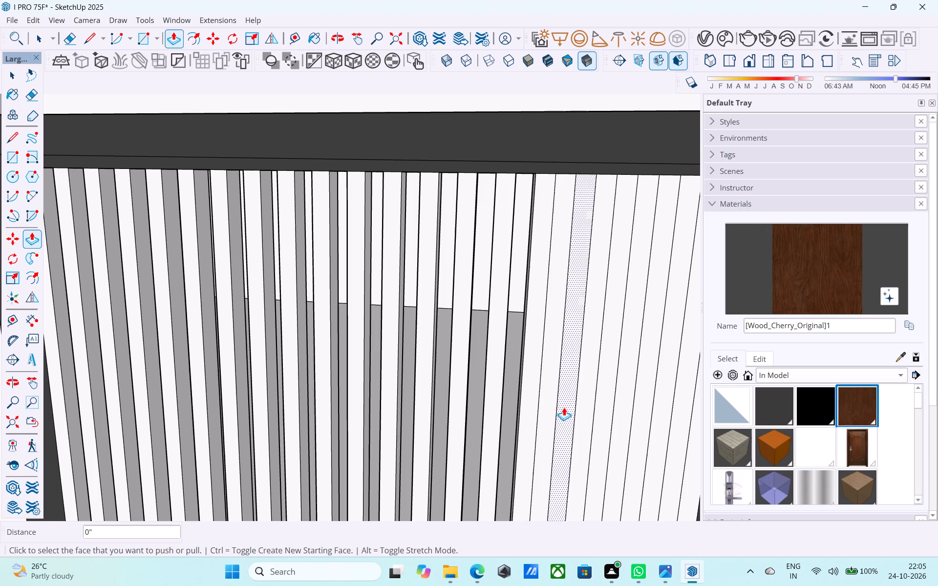
{"action": "double_click", "coordinate": [547, 403]}
{"action": "double_click", "coordinate": [579, 415]}
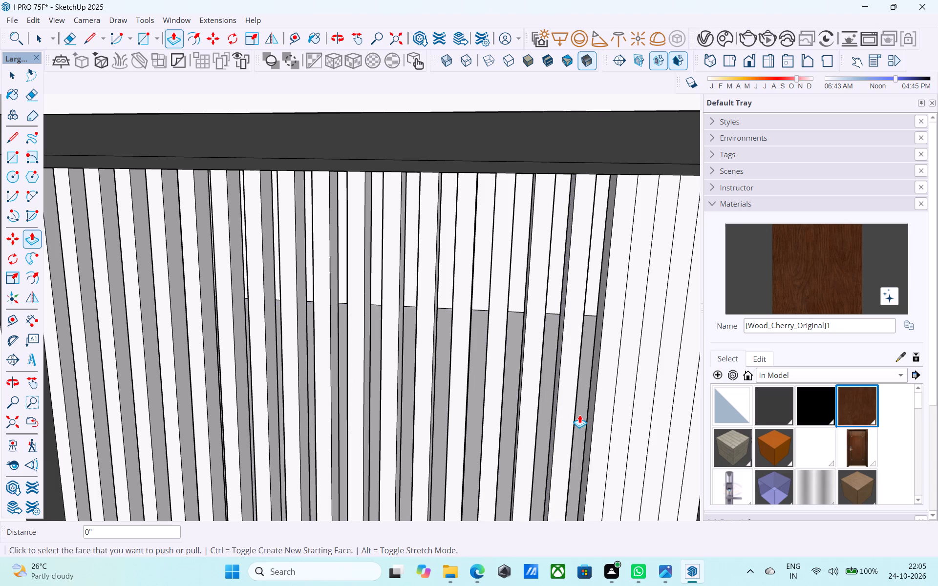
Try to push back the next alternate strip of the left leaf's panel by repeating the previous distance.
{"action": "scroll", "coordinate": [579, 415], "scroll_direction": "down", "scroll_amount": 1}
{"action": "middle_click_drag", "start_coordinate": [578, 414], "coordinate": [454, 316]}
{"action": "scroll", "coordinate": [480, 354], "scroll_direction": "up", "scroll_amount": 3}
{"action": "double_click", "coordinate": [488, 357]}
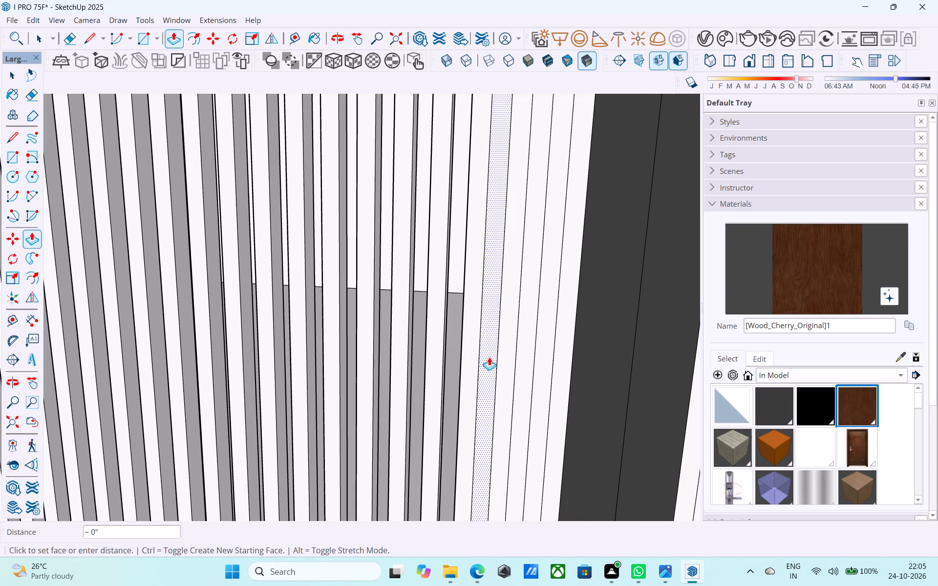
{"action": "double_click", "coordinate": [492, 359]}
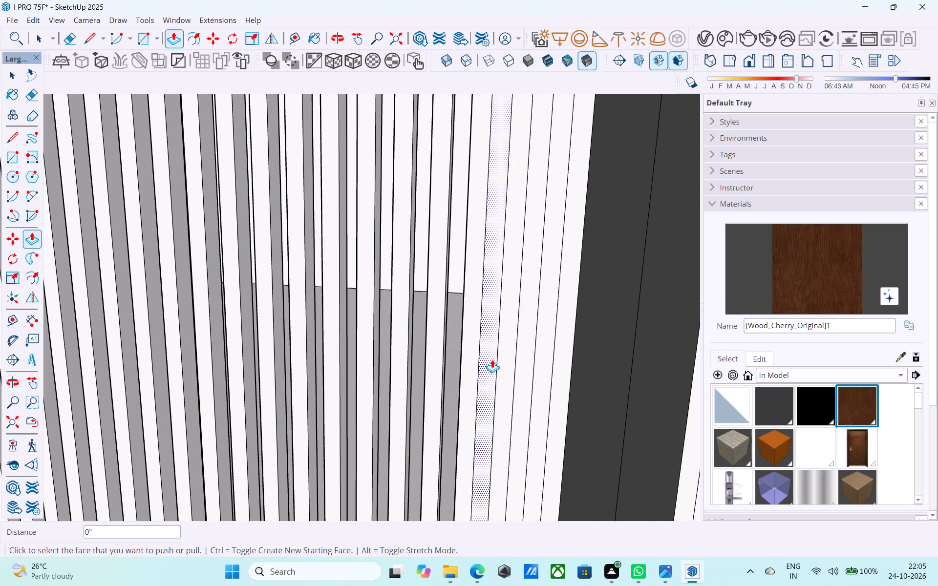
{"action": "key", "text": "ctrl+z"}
Push back the next alternate strip of the left leaf's slatted panel by about 2".
{"action": "scroll", "coordinate": [490, 353], "scroll_direction": "down", "scroll_amount": 6}
{"action": "middle_click_drag", "start_coordinate": [490, 353], "coordinate": [486, 379]}
{"action": "scroll", "coordinate": [486, 379], "scroll_direction": "up", "scroll_amount": 8}
{"action": "left_click", "coordinate": [486, 369]}
{"action": "scroll", "coordinate": [489, 348], "scroll_direction": "up", "scroll_amount": 6}
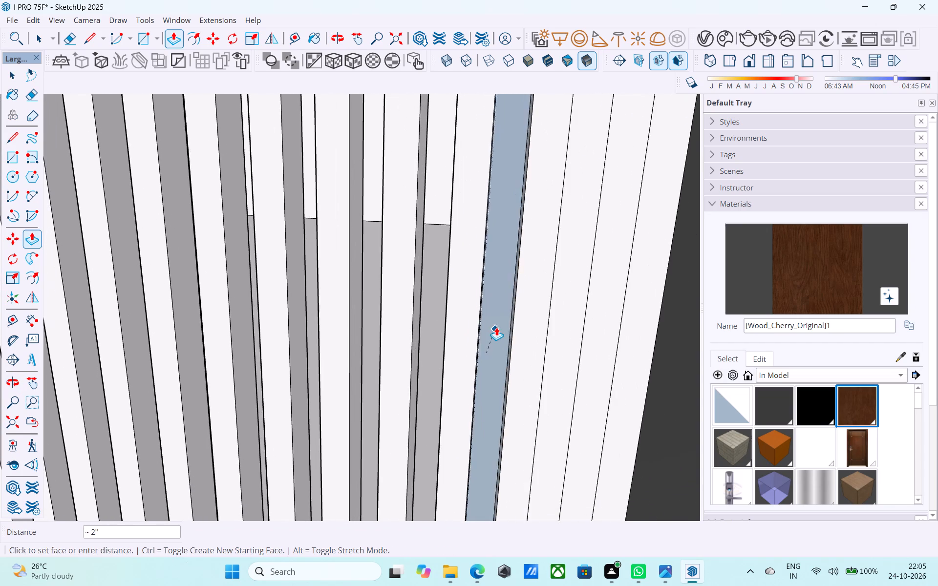
{"action": "scroll", "coordinate": [496, 327], "scroll_direction": "up", "scroll_amount": 5}
{"action": "left_click", "coordinate": [496, 326]}
Push back the last two alternate strips of the left leaf's panel, beside the gate's centre posts, by the same distance.
{"action": "scroll", "coordinate": [496, 326], "scroll_direction": "down", "scroll_amount": 6}
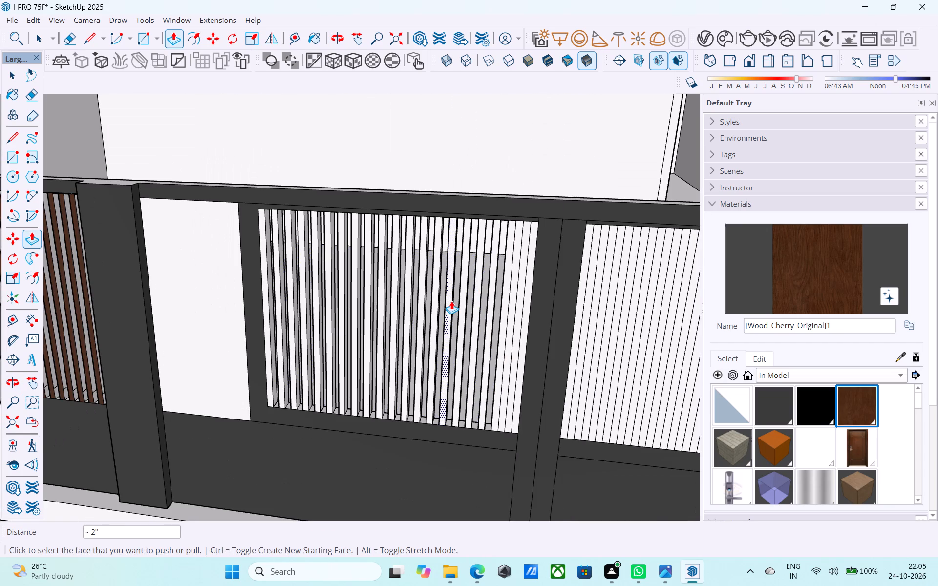
{"action": "scroll", "coordinate": [366, 158], "scroll_direction": "down", "scroll_amount": 4}
{"action": "middle_click_drag", "start_coordinate": [399, 277], "coordinate": [381, 255], "text": "shift"}
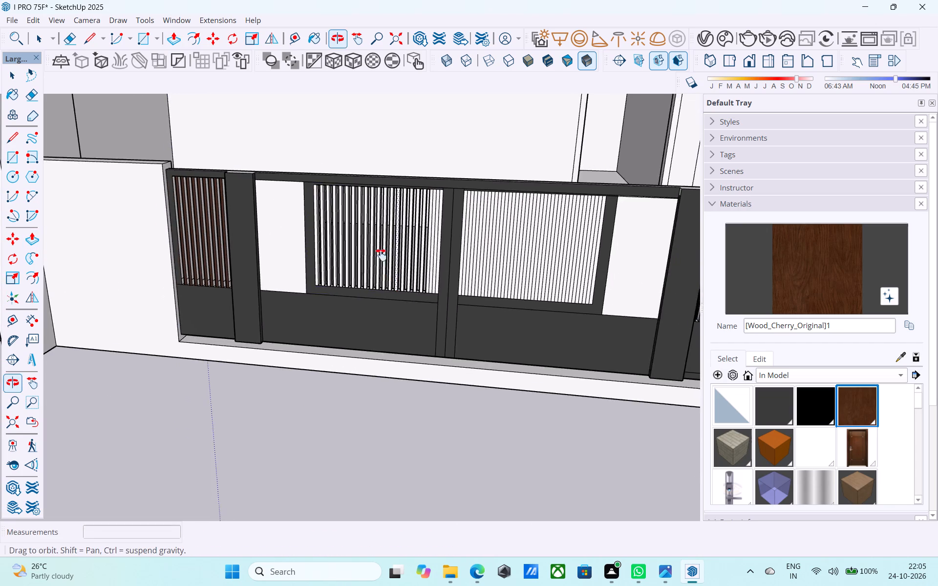
{"action": "middle_click_drag", "start_coordinate": [381, 255], "coordinate": [335, 189], "text": "shift"}
{"action": "scroll", "coordinate": [346, 196], "scroll_direction": "up", "scroll_amount": 15}
{"action": "double_click", "coordinate": [388, 198]}
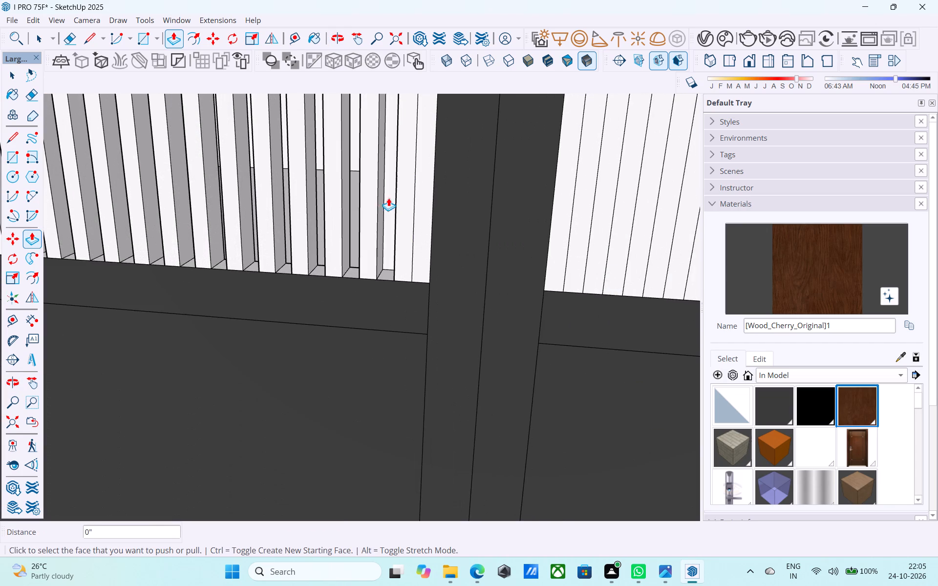
{"action": "double_click", "coordinate": [422, 228]}
Push the last recessed strip beside the centre post further back so its gap opens through the left leaf's panel.
{"action": "scroll", "coordinate": [413, 226], "scroll_direction": "down", "scroll_amount": 6}
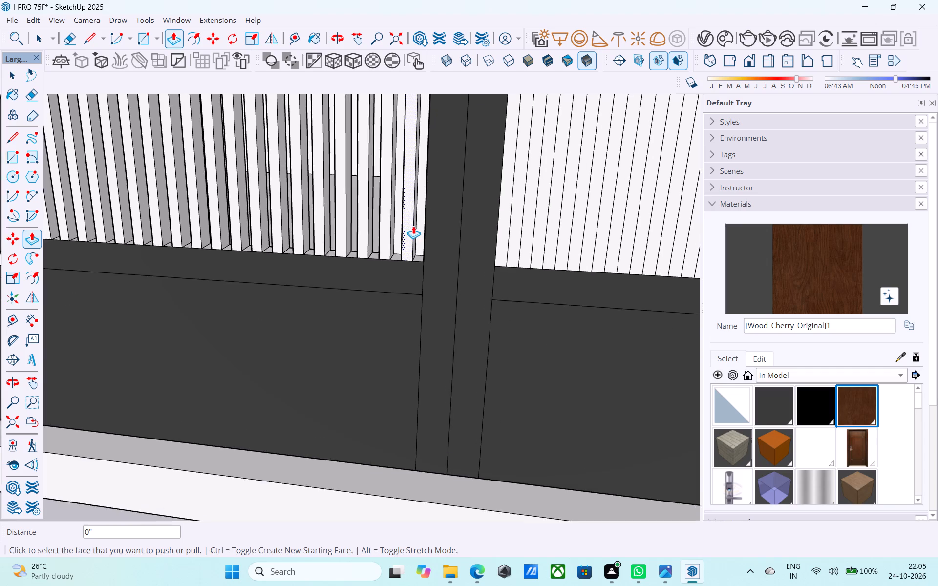
{"action": "middle_click_drag", "start_coordinate": [412, 226], "coordinate": [398, 248]}
{"action": "scroll", "coordinate": [387, 251], "scroll_direction": "up", "scroll_amount": 4}
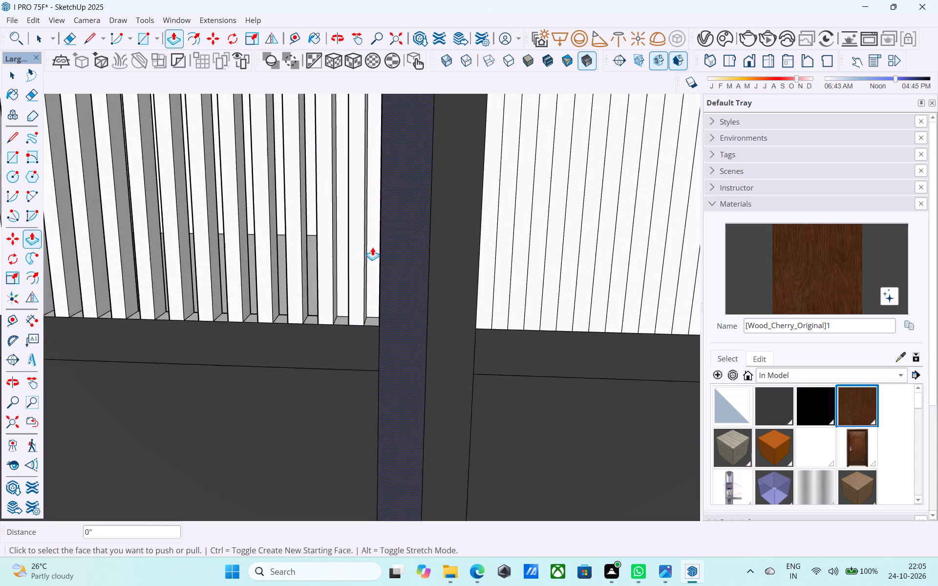
{"action": "scroll", "coordinate": [372, 247], "scroll_direction": "up", "scroll_amount": 5}
{"action": "left_click", "coordinate": [372, 247]}
{"action": "scroll", "coordinate": [370, 241], "scroll_direction": "up", "scroll_amount": 4}
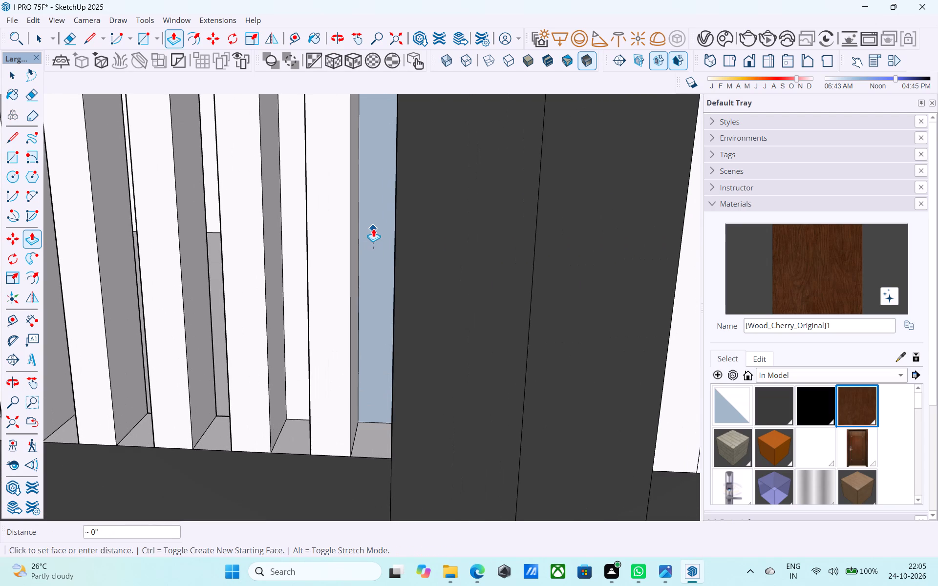
{"action": "left_click", "coordinate": [373, 228]}
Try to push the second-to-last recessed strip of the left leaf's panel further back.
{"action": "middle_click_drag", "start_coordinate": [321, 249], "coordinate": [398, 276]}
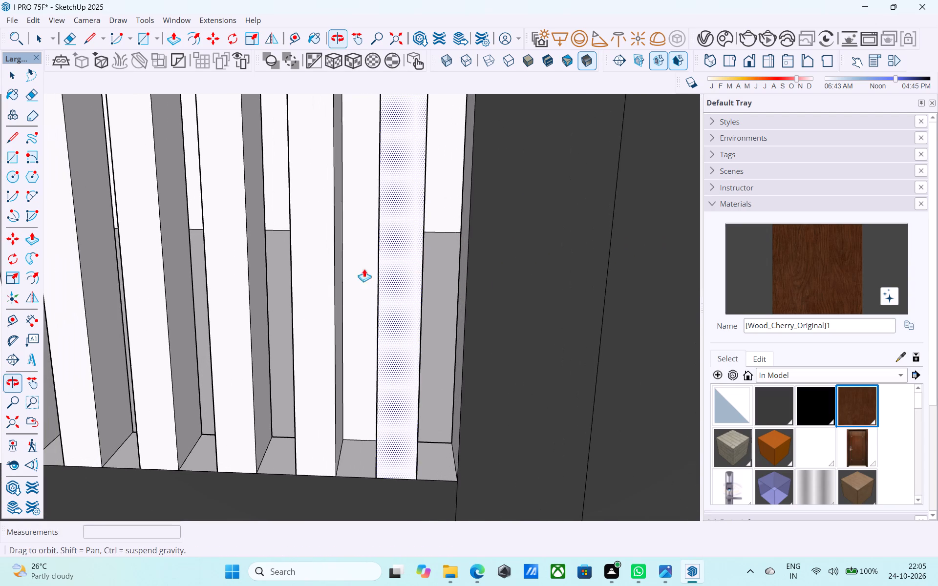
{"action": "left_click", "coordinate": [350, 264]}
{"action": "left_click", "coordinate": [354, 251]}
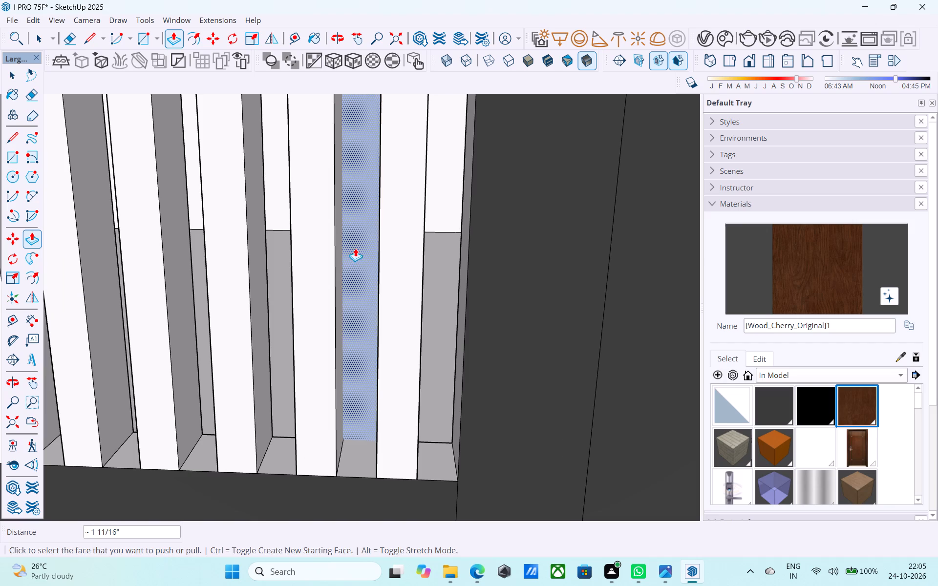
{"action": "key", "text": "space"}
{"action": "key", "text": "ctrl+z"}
Push the second-to-last recessed strip of the left leaf's panel further back to match the neighbouring open gaps.
{"action": "left_click", "coordinate": [358, 265]}
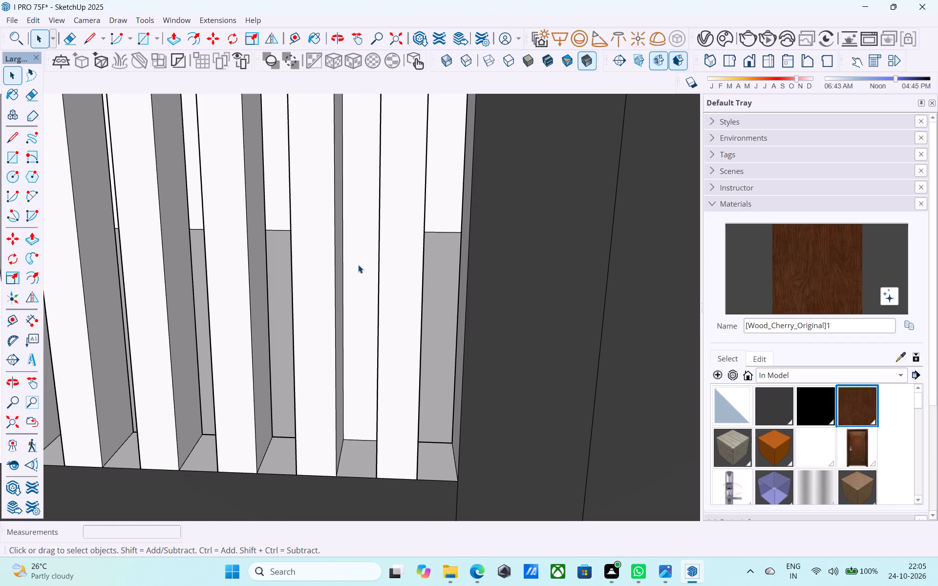
{"action": "key", "text": "p"}
{"action": "left_click", "coordinate": [358, 265]}
{"action": "scroll", "coordinate": [359, 257], "scroll_direction": "up", "scroll_amount": 4}
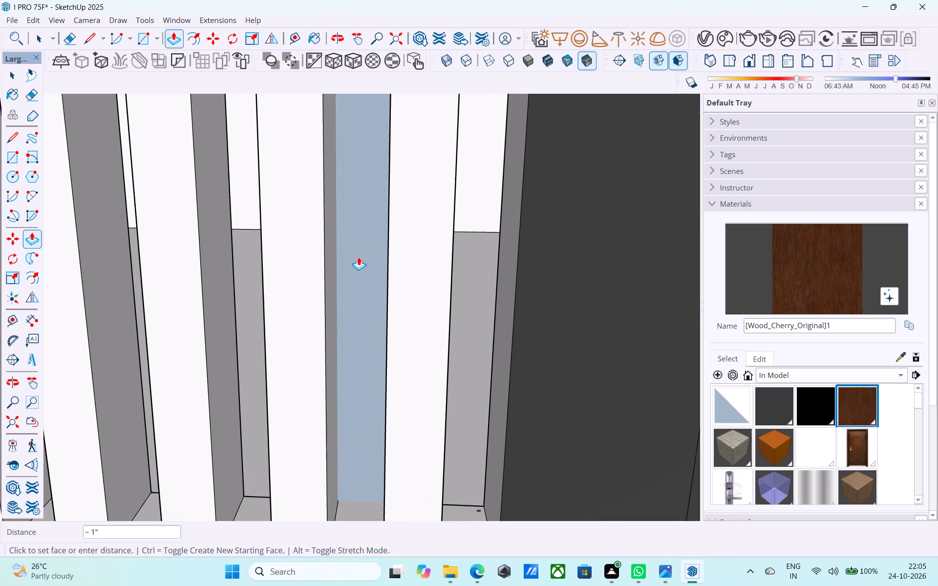
{"action": "scroll", "coordinate": [359, 257], "scroll_direction": "up", "scroll_amount": 5}
{"action": "left_click", "coordinate": [358, 243]}
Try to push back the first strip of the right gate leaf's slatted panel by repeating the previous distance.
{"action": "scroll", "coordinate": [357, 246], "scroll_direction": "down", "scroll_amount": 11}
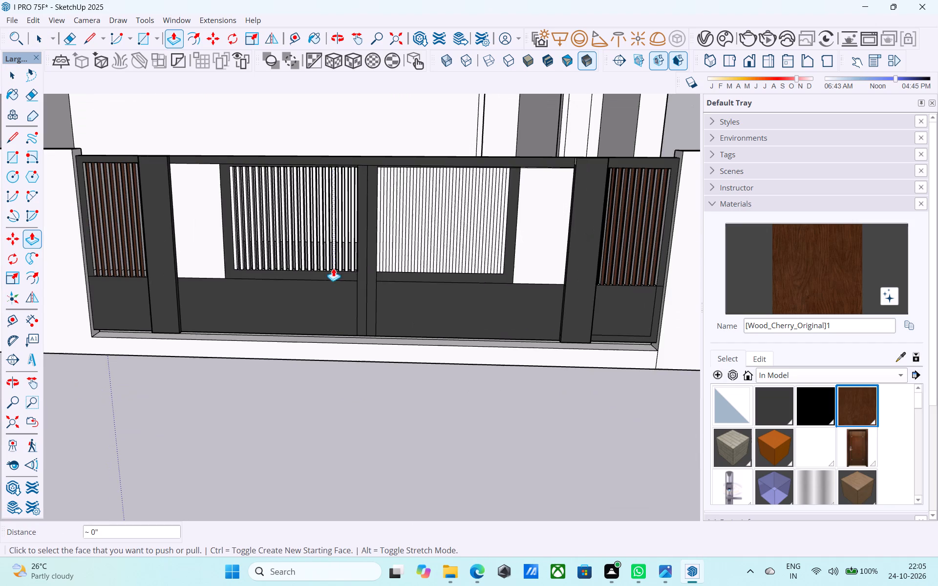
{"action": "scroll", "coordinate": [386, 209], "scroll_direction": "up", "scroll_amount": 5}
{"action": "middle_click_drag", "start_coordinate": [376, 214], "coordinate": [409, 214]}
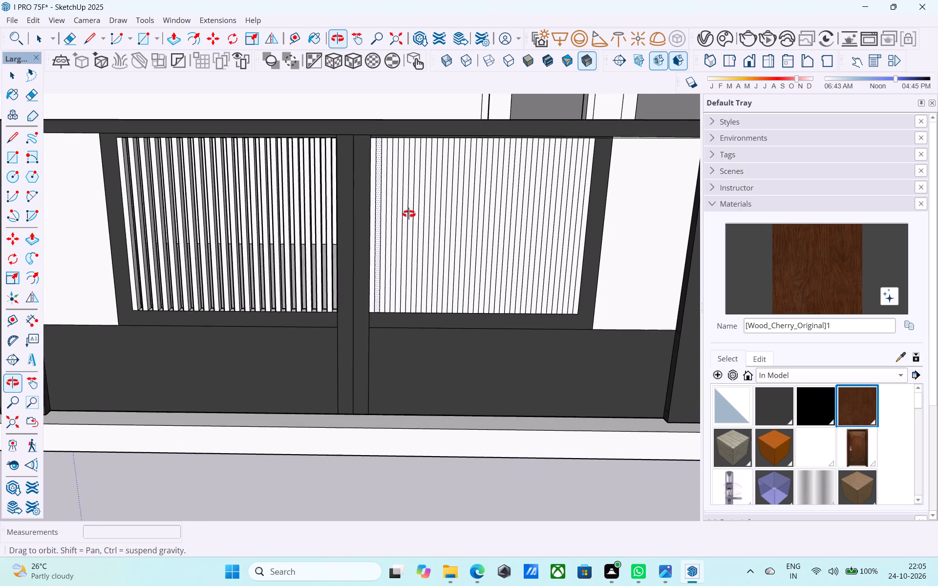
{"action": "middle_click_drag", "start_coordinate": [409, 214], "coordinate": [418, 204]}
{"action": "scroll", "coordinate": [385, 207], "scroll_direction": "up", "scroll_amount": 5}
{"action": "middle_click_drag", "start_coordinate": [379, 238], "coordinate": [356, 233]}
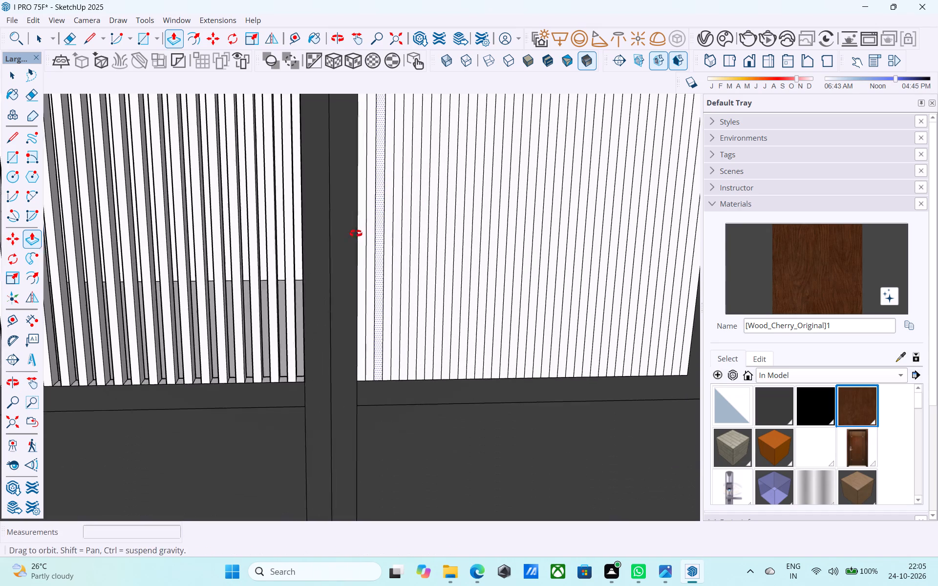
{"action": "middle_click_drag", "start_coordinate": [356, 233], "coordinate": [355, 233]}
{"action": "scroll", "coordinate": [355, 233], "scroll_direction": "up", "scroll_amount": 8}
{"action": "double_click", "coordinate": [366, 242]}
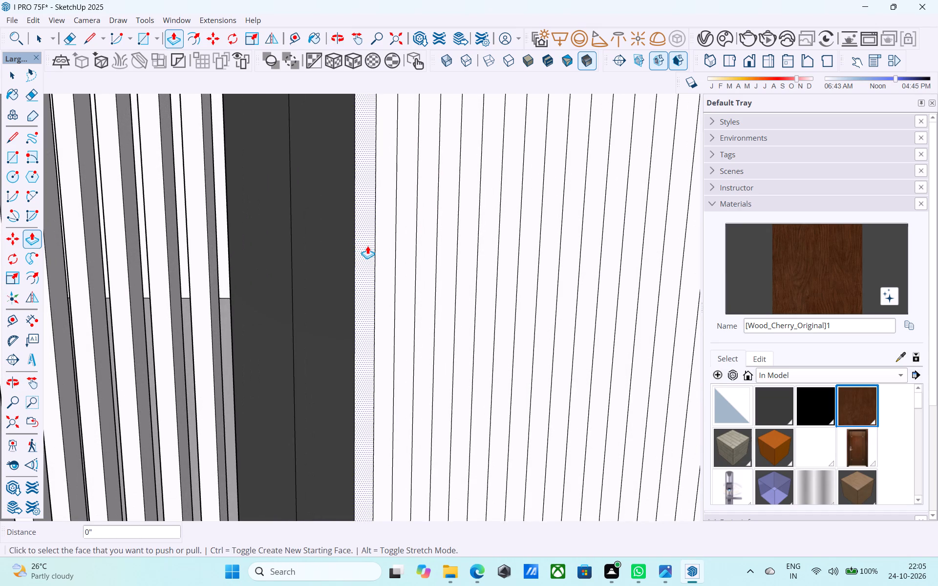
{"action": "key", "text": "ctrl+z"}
Push back the first strip of the right leaf's panel to the depth of the left leaf's recesses.
{"action": "left_click", "coordinate": [367, 250]}
{"action": "middle_click_drag", "start_coordinate": [298, 242], "coordinate": [424, 271]}
{"action": "scroll", "coordinate": [300, 242], "scroll_direction": "up", "scroll_amount": 1}
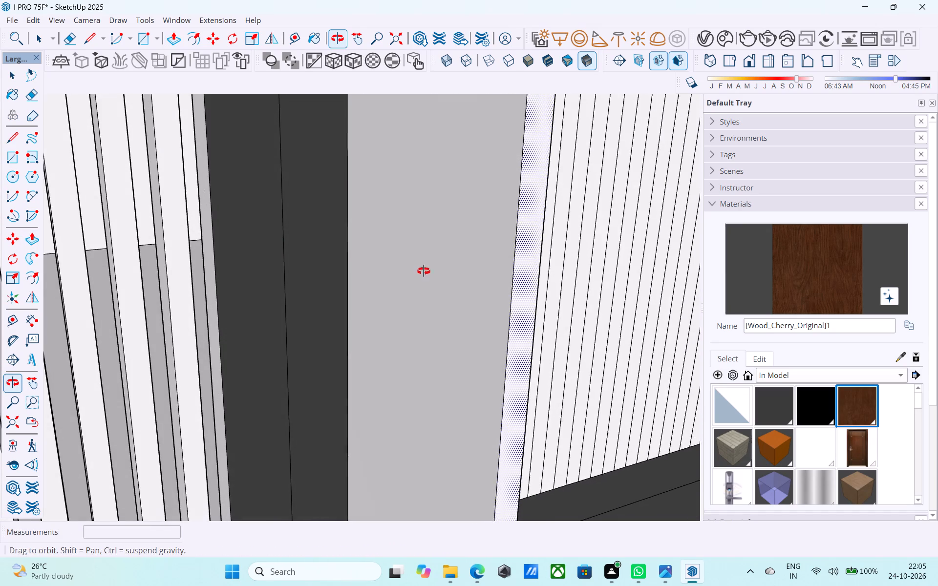
{"action": "middle_click_drag", "start_coordinate": [424, 271], "coordinate": [424, 271]}
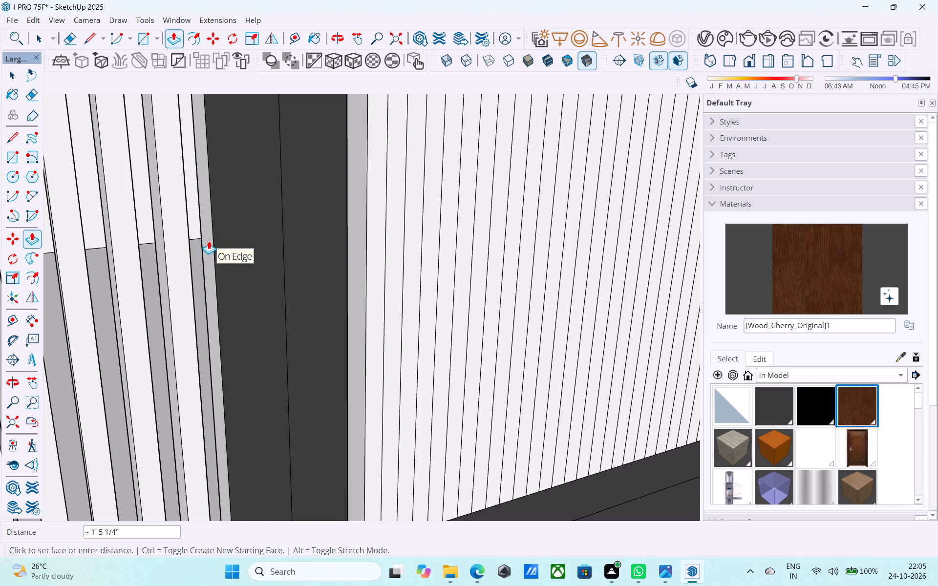
{"action": "left_click", "coordinate": [199, 231]}
Push back the next six alternate strips of the right gate leaf's slatted panel by the same distance.
{"action": "middle_click_drag", "start_coordinate": [323, 251], "coordinate": [195, 240]}
{"action": "double_click", "coordinate": [303, 268]}
{"action": "middle_click_drag", "start_coordinate": [317, 278], "coordinate": [300, 268], "text": "shift"}
{"action": "double_click", "coordinate": [328, 282]}
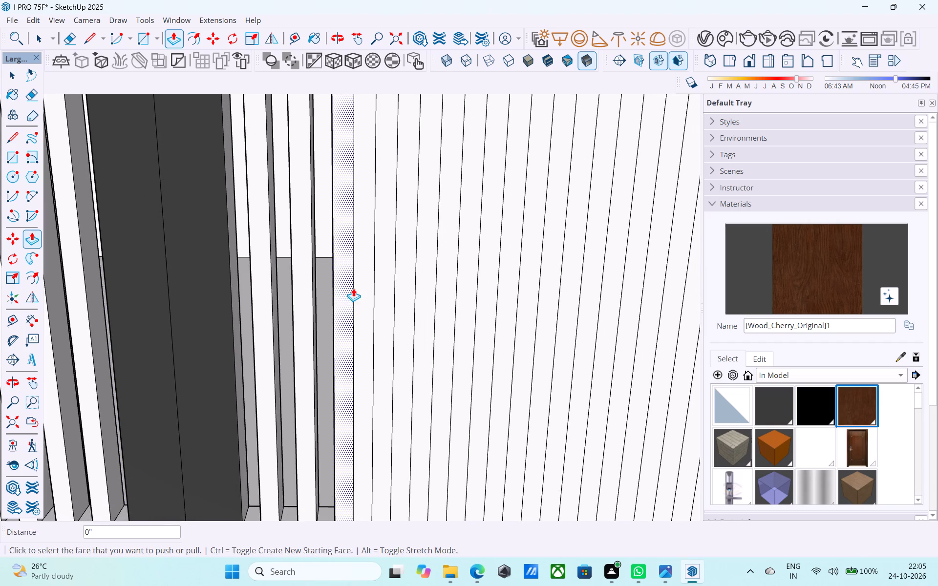
{"action": "double_click", "coordinate": [356, 288]}
{"action": "double_click", "coordinate": [402, 304]}
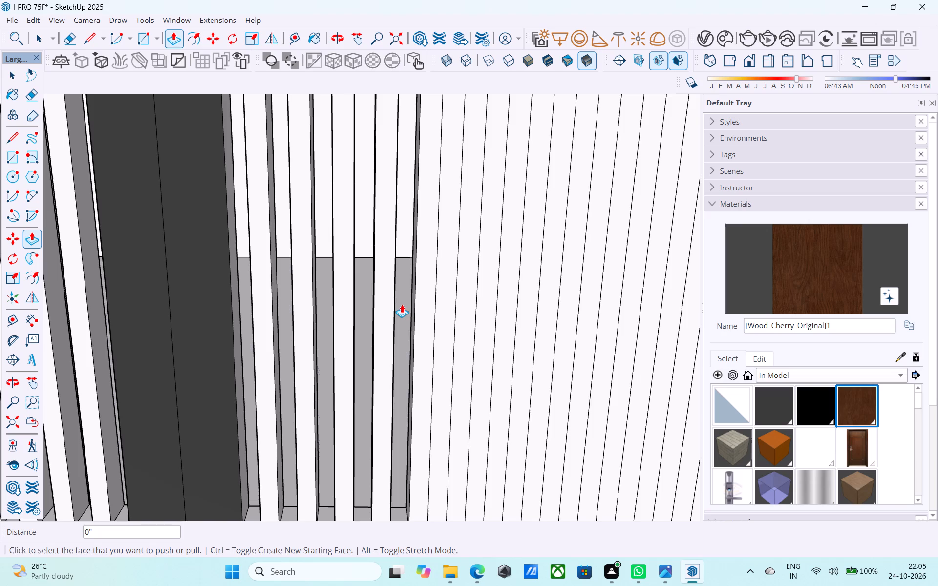
{"action": "middle_click_drag", "start_coordinate": [440, 298], "coordinate": [355, 299], "text": "shift"}
{"action": "double_click", "coordinate": [363, 304]}
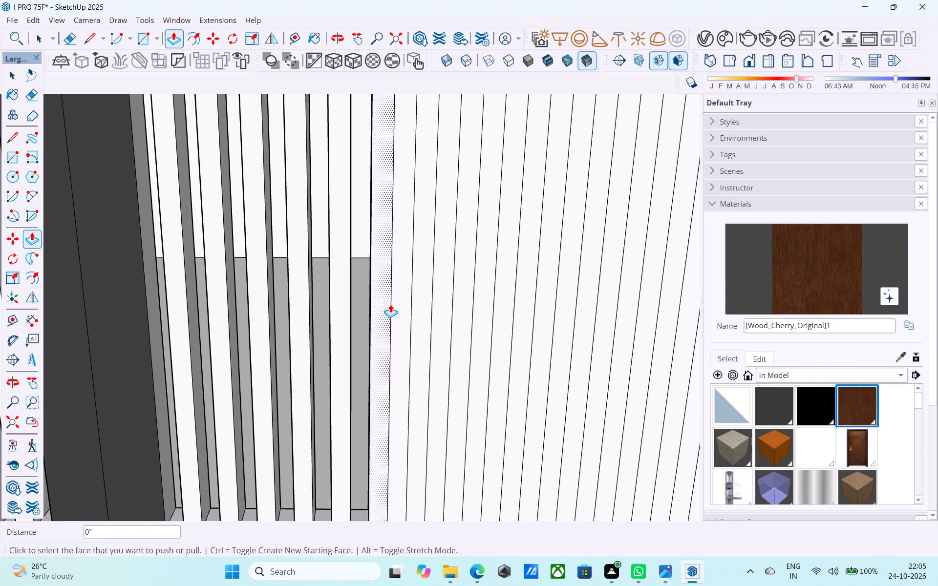
{"action": "double_click", "coordinate": [397, 304]}
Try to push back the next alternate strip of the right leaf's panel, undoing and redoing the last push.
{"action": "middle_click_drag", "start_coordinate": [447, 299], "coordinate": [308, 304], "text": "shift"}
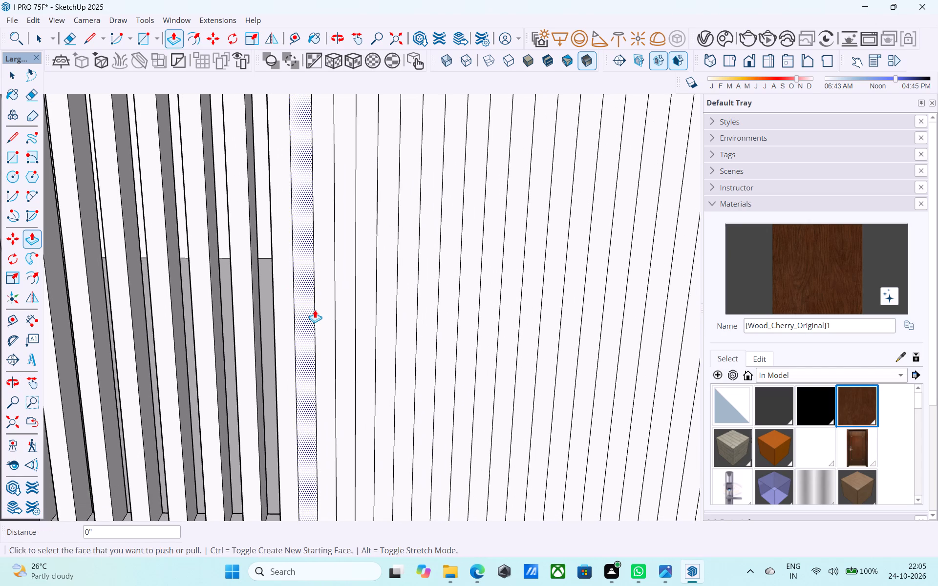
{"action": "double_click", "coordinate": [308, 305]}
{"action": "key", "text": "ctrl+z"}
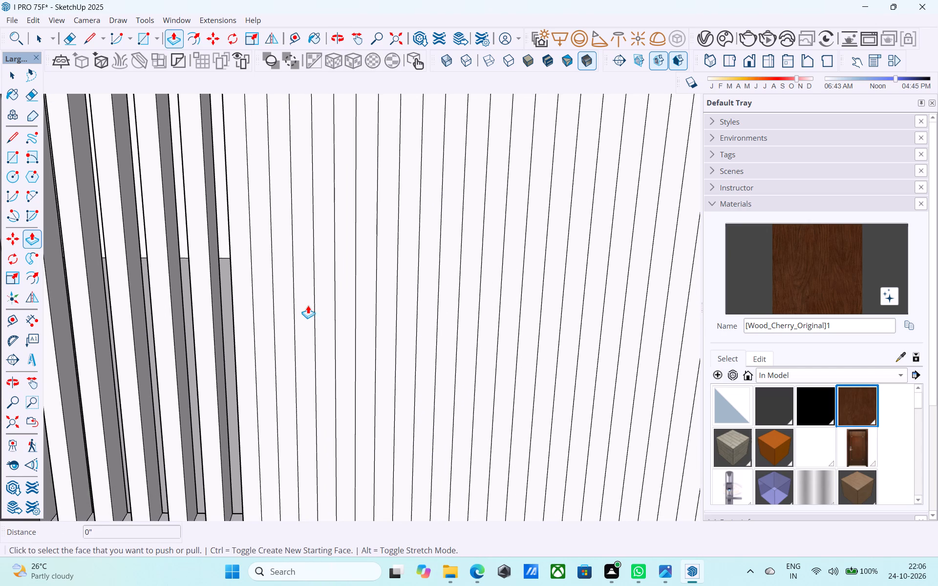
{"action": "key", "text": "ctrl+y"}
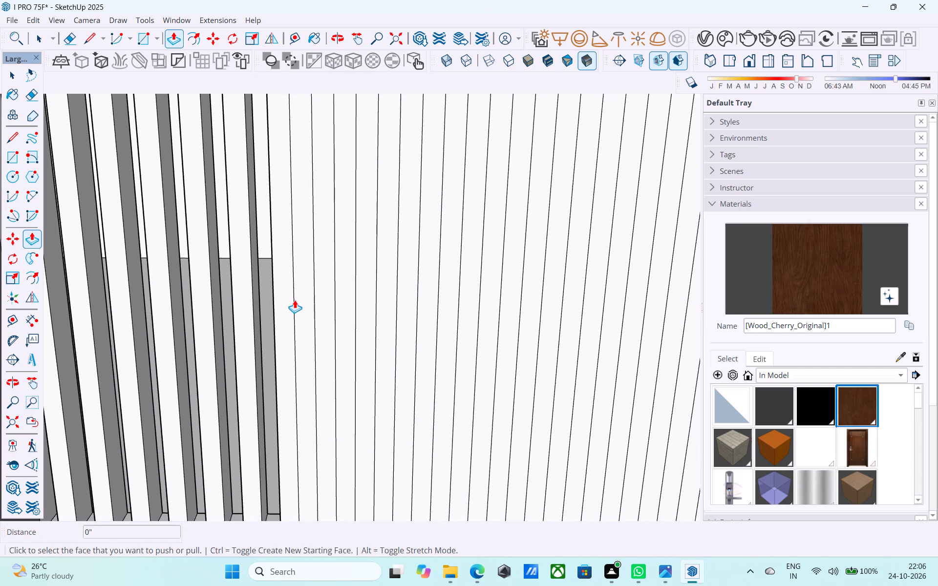
Push back the next two alternate strips of the right gate leaf's slatted panel by 2".
{"action": "left_click", "coordinate": [302, 307]}
{"action": "scroll", "coordinate": [259, 282], "scroll_direction": "up", "scroll_amount": 3}
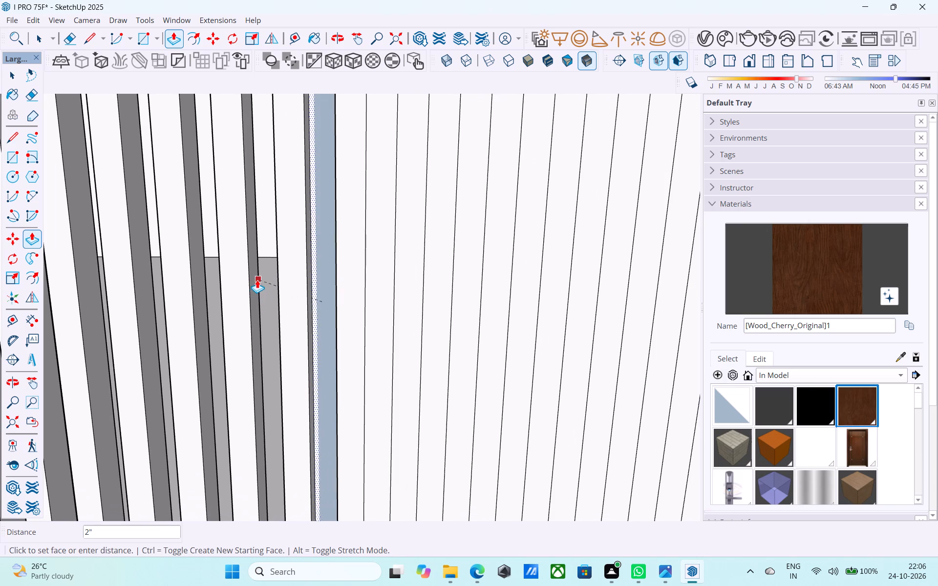
{"action": "left_click", "coordinate": [257, 280]}
{"action": "double_click", "coordinate": [374, 305]}
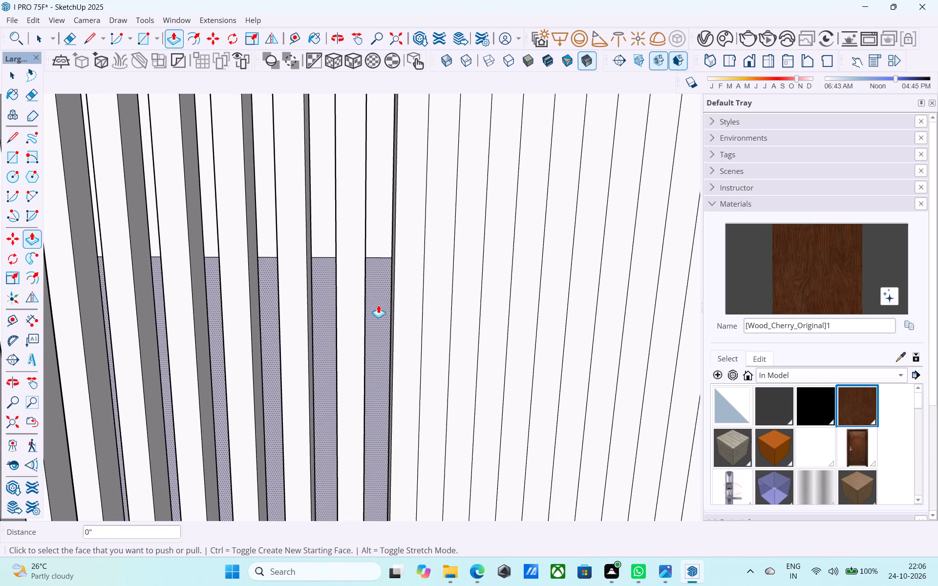
Push back the next five alternate strips of the right gate leaf's slatted panel by the same 2".
{"action": "scroll", "coordinate": [378, 307], "scroll_direction": "down", "scroll_amount": 5}
{"action": "middle_click_drag", "start_coordinate": [379, 321], "coordinate": [290, 358], "text": "shift"}
{"action": "middle_click_drag", "start_coordinate": [224, 364], "coordinate": [315, 367], "text": "shift"}
{"action": "scroll", "coordinate": [280, 370], "scroll_direction": "up", "scroll_amount": 3}
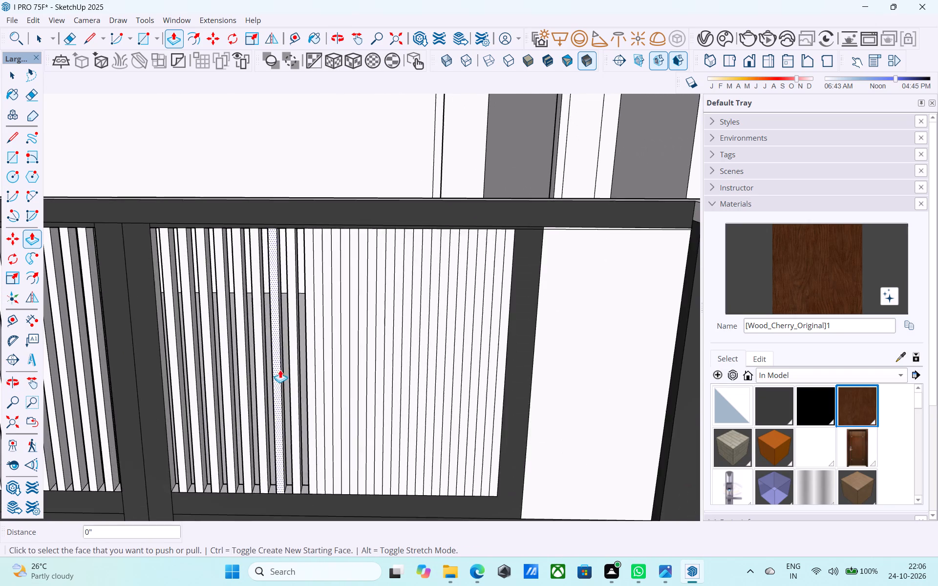
{"action": "scroll", "coordinate": [280, 370], "scroll_direction": "up", "scroll_amount": 8}
{"action": "double_click", "coordinate": [324, 376]}
{"action": "double_click", "coordinate": [355, 385]}
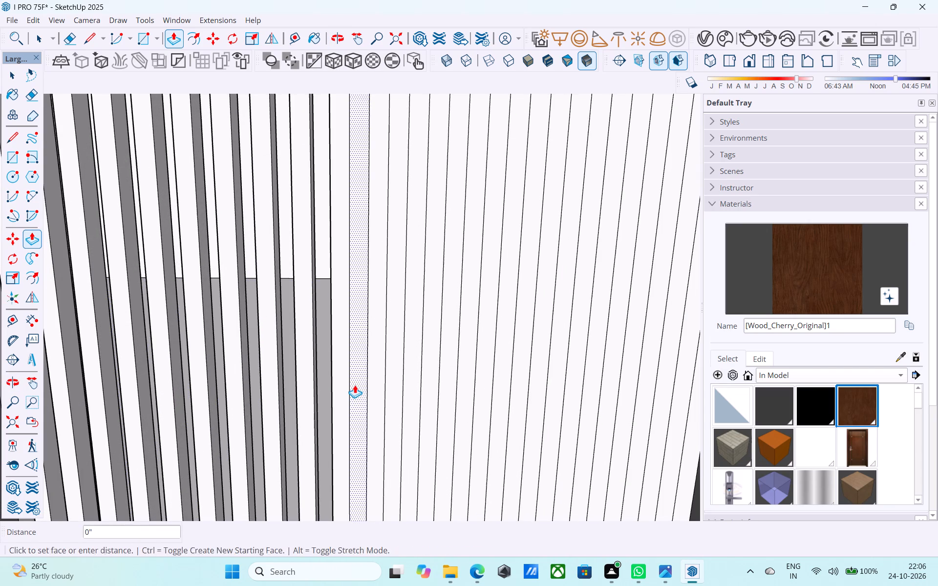
{"action": "double_click", "coordinate": [388, 390]}
{"action": "double_click", "coordinate": [423, 407]}
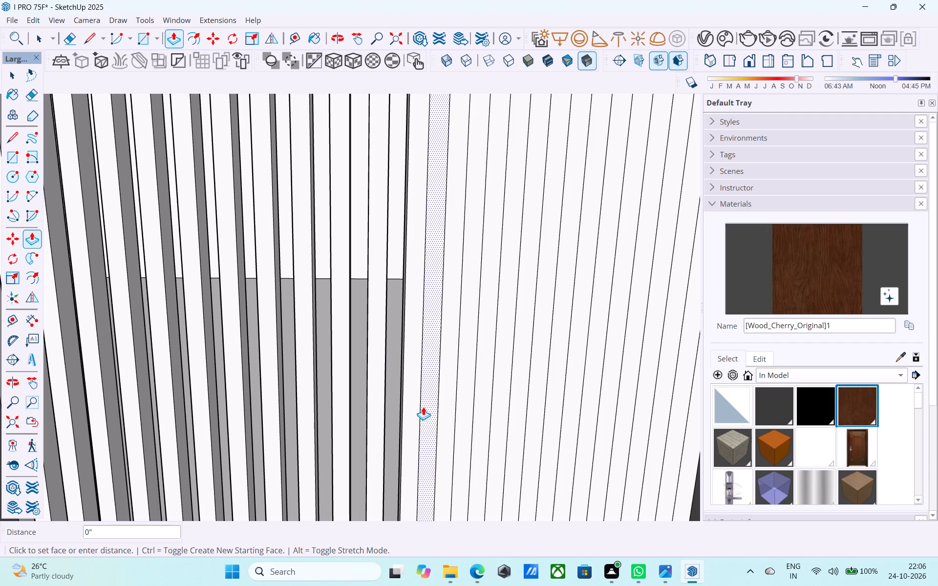
{"action": "scroll", "coordinate": [505, 392], "scroll_direction": "up", "scroll_amount": 1}
{"action": "middle_click_drag", "start_coordinate": [500, 392], "coordinate": [423, 395], "text": "shift"}
{"action": "double_click", "coordinate": [391, 389]}
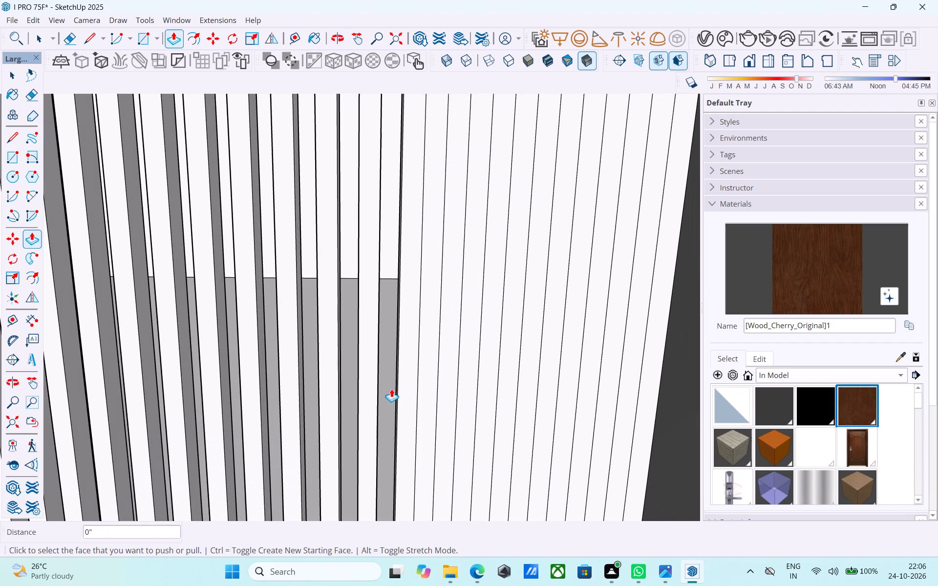
Push back the remaining alternate strips of the right gate leaf's slatted panel by the same 2".
{"action": "double_click", "coordinate": [426, 394]}
{"action": "middle_click_drag", "start_coordinate": [453, 395], "coordinate": [385, 410], "text": "shift"}
{"action": "double_click", "coordinate": [394, 409]}
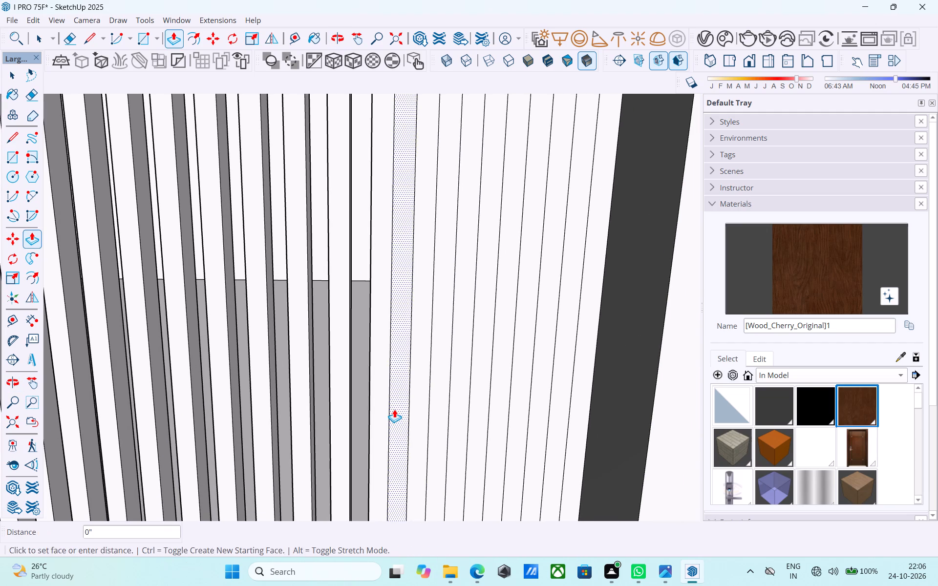
{"action": "double_click", "coordinate": [431, 410]}
{"action": "middle_click_drag", "start_coordinate": [442, 408], "coordinate": [343, 410], "text": "shift"}
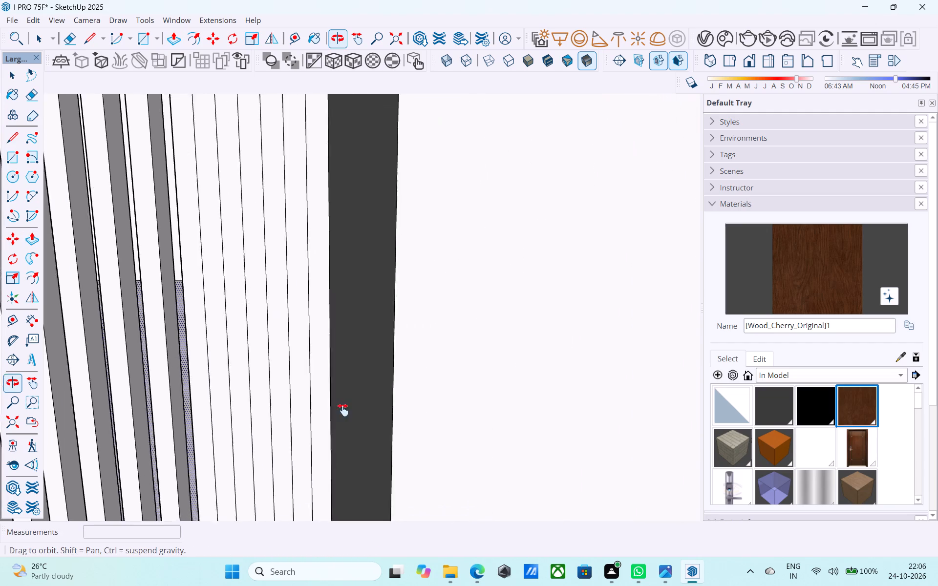
{"action": "middle_click_drag", "start_coordinate": [343, 410], "coordinate": [411, 405], "text": "shift"}
{"action": "double_click", "coordinate": [371, 402]}
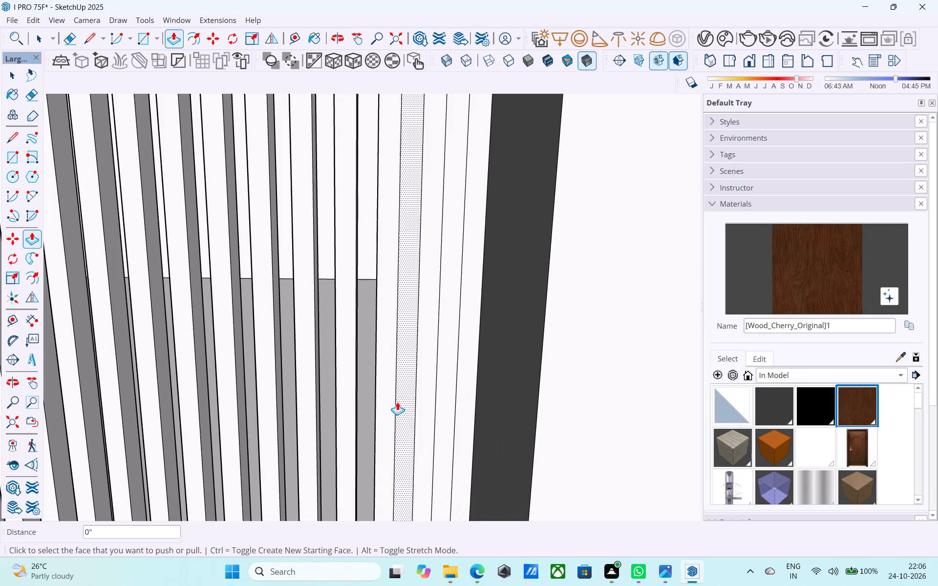
{"action": "double_click", "coordinate": [401, 401]}
{"action": "double_click", "coordinate": [451, 398]}
Pull both halves of the gate's centre post forward by 2", matching the thick side post.
{"action": "scroll", "coordinate": [450, 395], "scroll_direction": "down", "scroll_amount": 7}
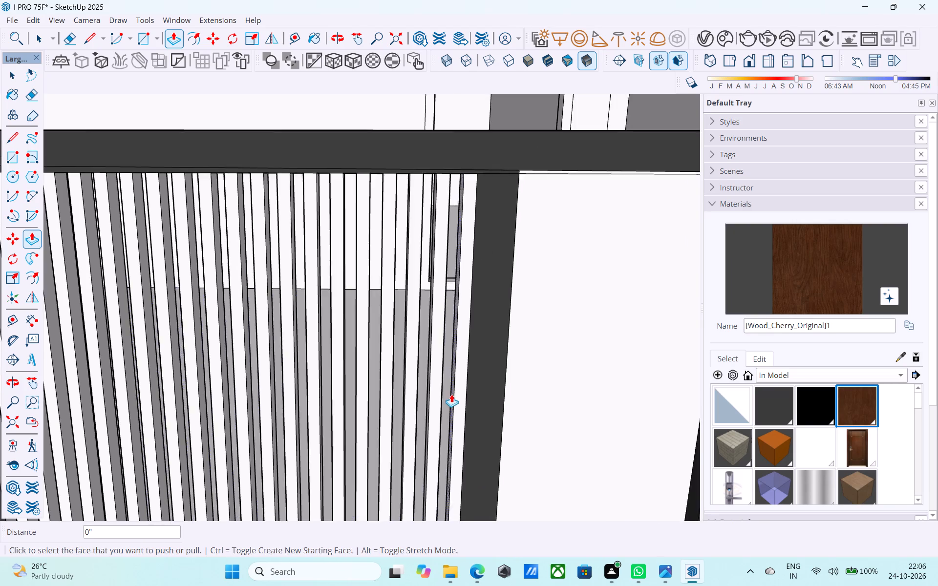
{"action": "scroll", "coordinate": [451, 394], "scroll_direction": "down", "scroll_amount": 10}
{"action": "middle_click_drag", "start_coordinate": [438, 419], "coordinate": [430, 307]}
{"action": "scroll", "coordinate": [426, 301], "scroll_direction": "down", "scroll_amount": 4}
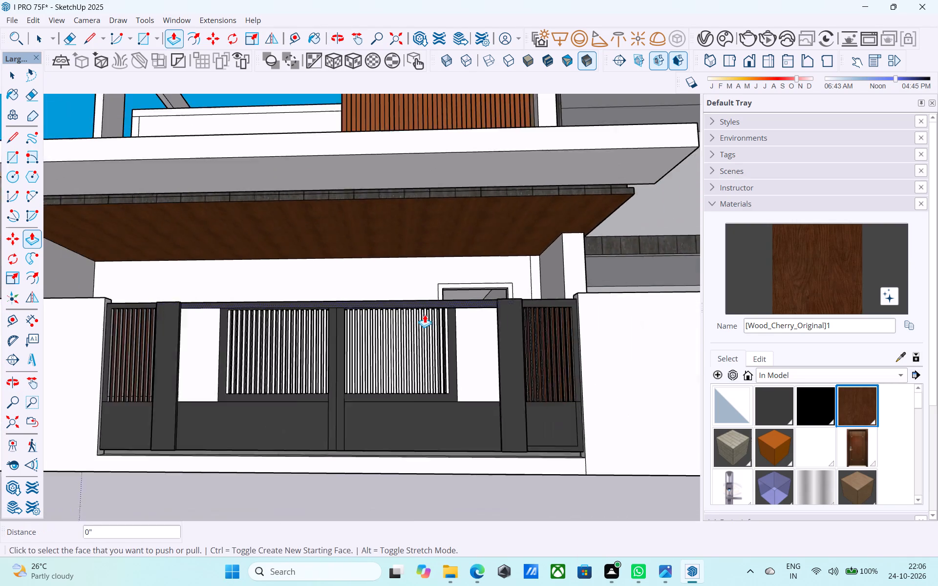
{"action": "scroll", "coordinate": [425, 314], "scroll_direction": "down", "scroll_amount": 6}
{"action": "middle_click_drag", "start_coordinate": [414, 355], "coordinate": [520, 378]}
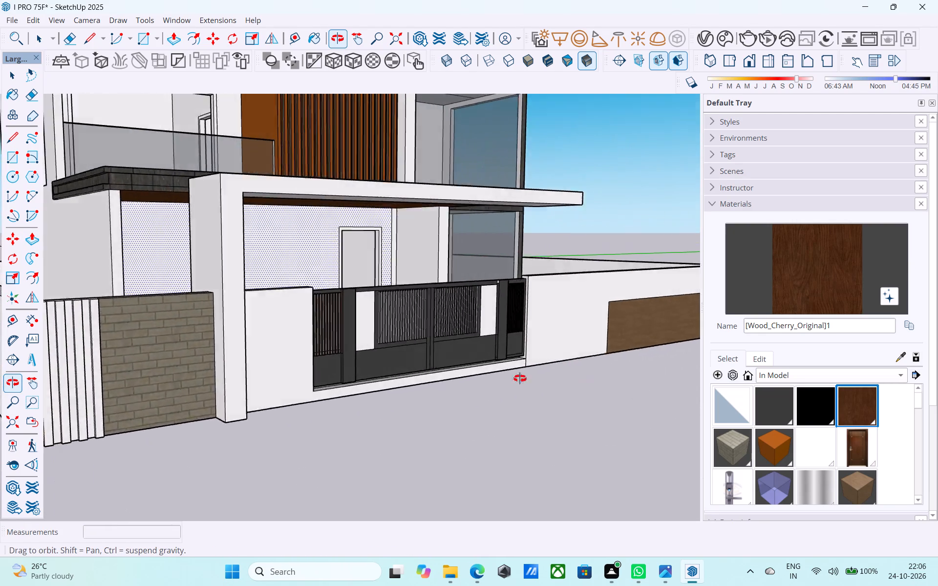
{"action": "middle_click_drag", "start_coordinate": [520, 378], "coordinate": [452, 378]}
{"action": "scroll", "coordinate": [405, 374], "scroll_direction": "up", "scroll_amount": 10}
{"action": "left_click", "coordinate": [399, 368]}
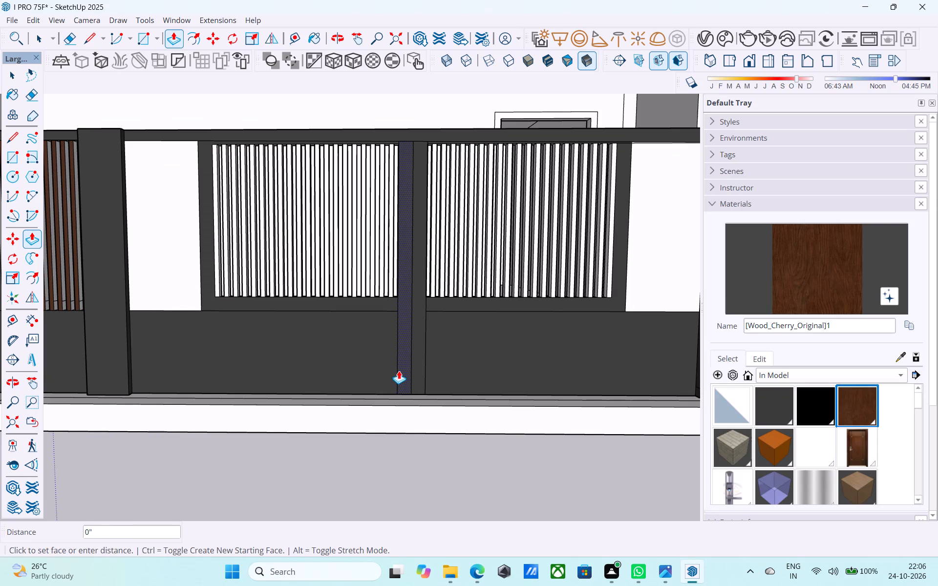
{"action": "left_click", "coordinate": [122, 324]}
{"action": "scroll", "coordinate": [398, 339], "scroll_direction": "up", "scroll_amount": 2}
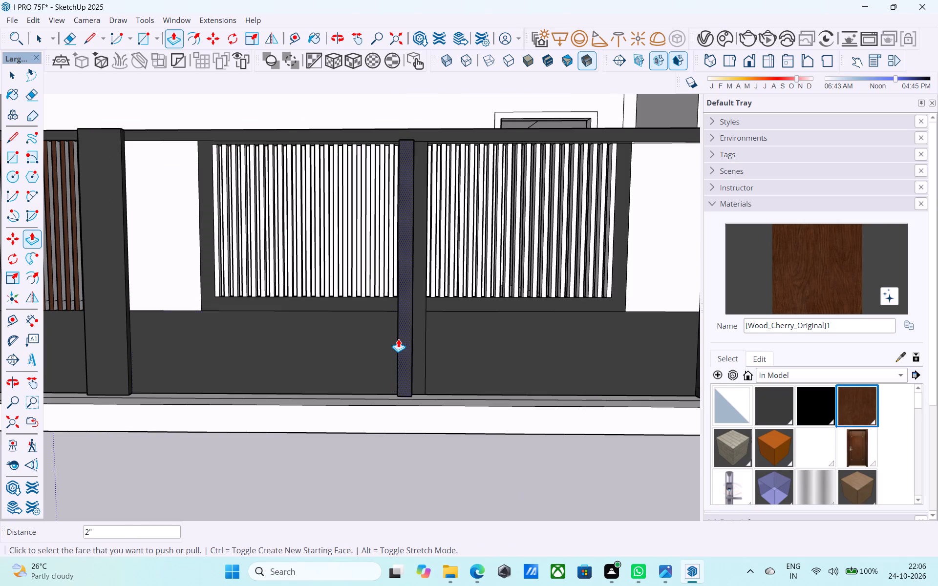
{"action": "scroll", "coordinate": [398, 339], "scroll_direction": "up", "scroll_amount": 1}
{"action": "double_click", "coordinate": [421, 334]}
Pull the frames around the right and left leaves' slatted panels forward by the same 2".
{"action": "scroll", "coordinate": [421, 334], "scroll_direction": "down", "scroll_amount": 6}
{"action": "middle_click_drag", "start_coordinate": [419, 340], "coordinate": [412, 394]}
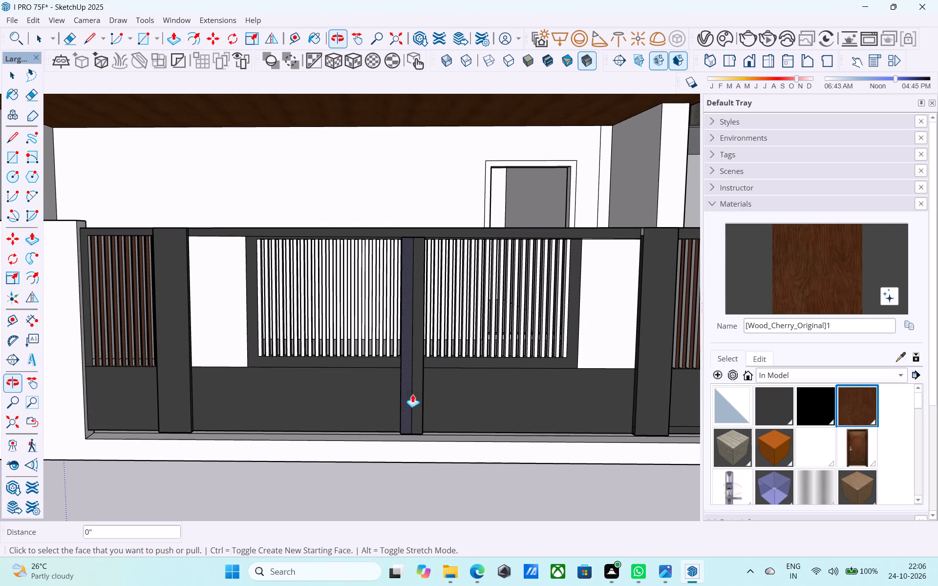
{"action": "scroll", "coordinate": [548, 288], "scroll_direction": "up", "scroll_amount": 9}
{"action": "double_click", "coordinate": [590, 239]}
{"action": "scroll", "coordinate": [590, 240], "scroll_direction": "down", "scroll_amount": 5}
{"action": "middle_click_drag", "start_coordinate": [453, 327], "coordinate": [525, 312], "text": "shift"}
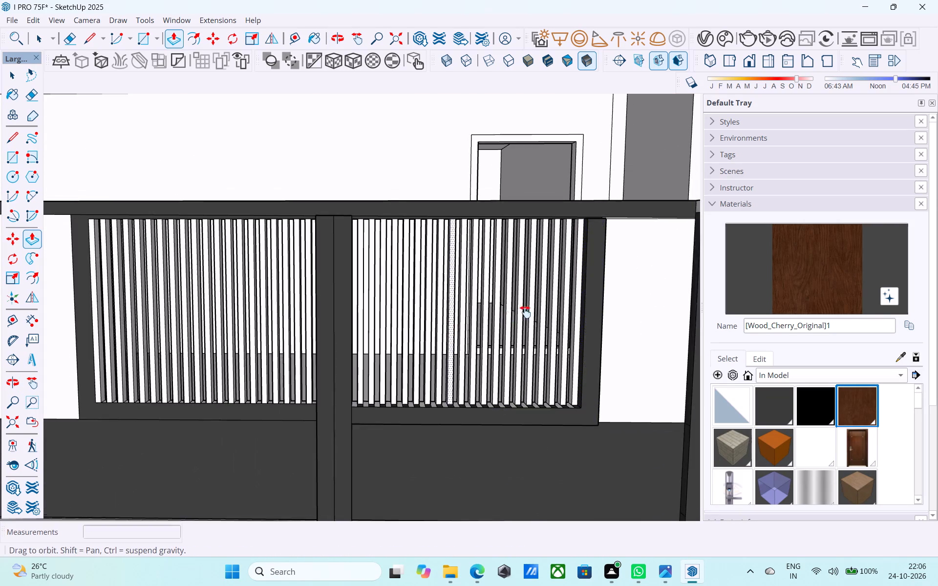
{"action": "middle_click_drag", "start_coordinate": [525, 312], "coordinate": [600, 304], "text": "shift"}
{"action": "scroll", "coordinate": [219, 417], "scroll_direction": "up", "scroll_amount": 4}
{"action": "double_click", "coordinate": [238, 376]}
Save the model.
{"action": "scroll", "coordinate": [238, 375], "scroll_direction": "down", "scroll_amount": 11}
{"action": "middle_click_drag", "start_coordinate": [237, 380], "coordinate": [235, 386], "text": "shift"}
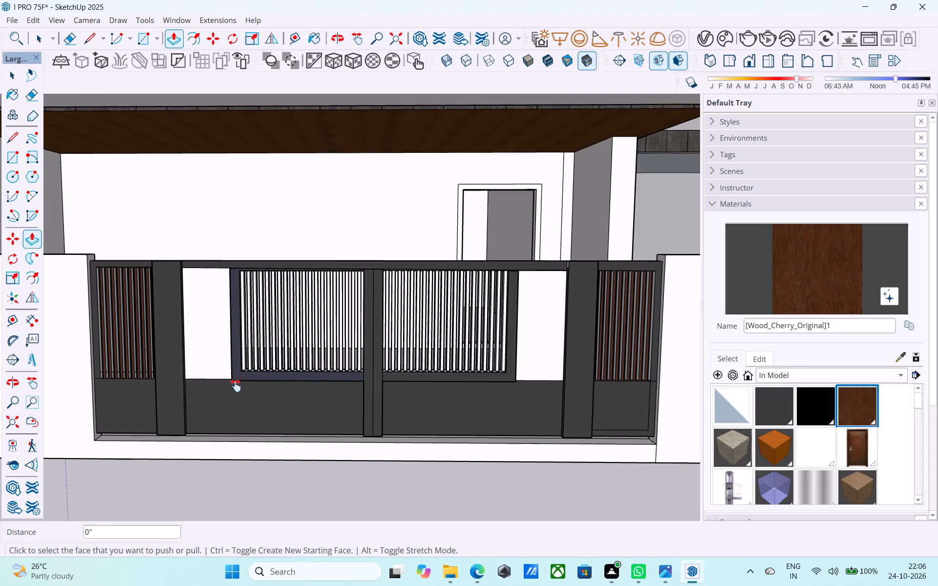
{"action": "middle_click_drag", "start_coordinate": [235, 386], "coordinate": [209, 513], "text": "shift"}
{"action": "middle_click_drag", "start_coordinate": [275, 407], "coordinate": [264, 448]}
{"action": "key", "text": "ctrl+s"}
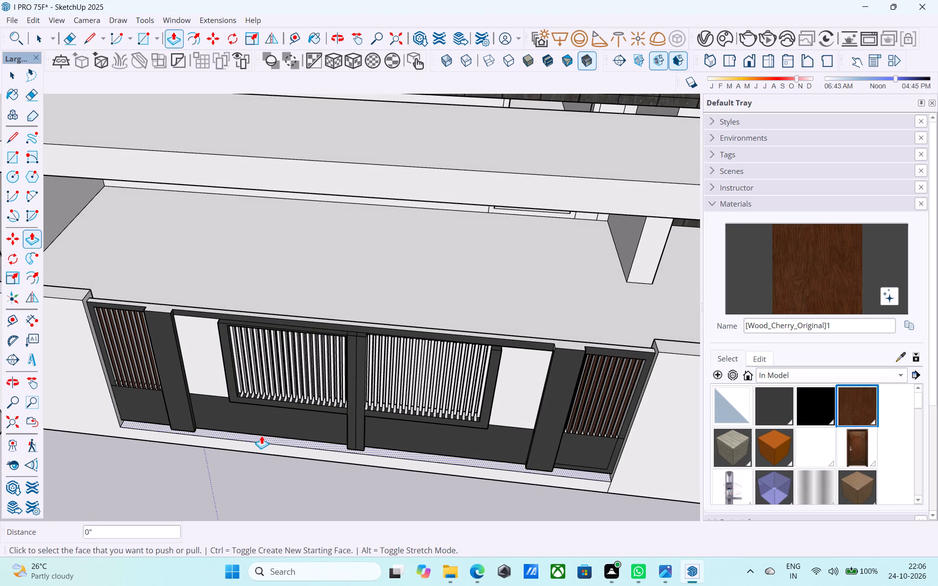
Pull the front face of the gate's top rail forward by the same 2".
{"action": "scroll", "coordinate": [344, 358], "scroll_direction": "up", "scroll_amount": 18}
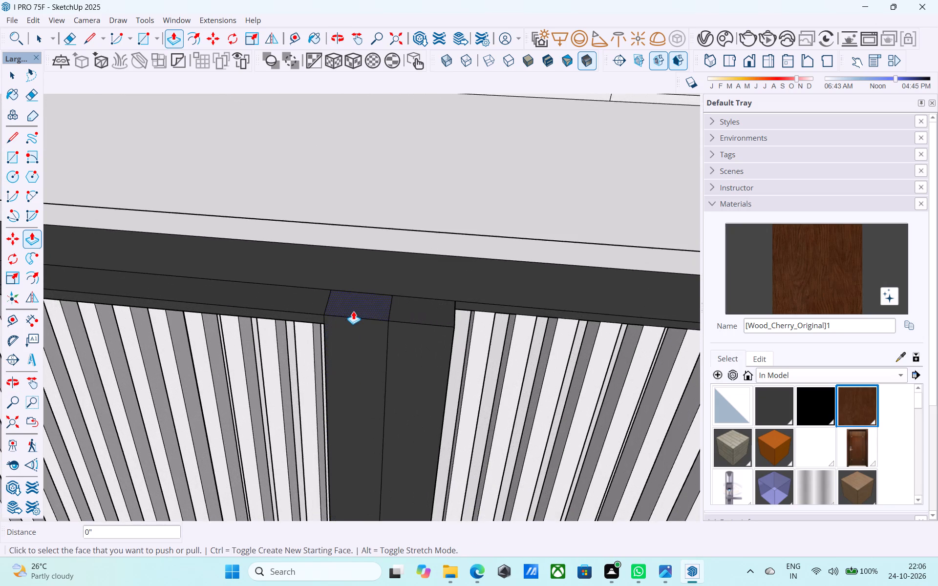
{"action": "scroll", "coordinate": [353, 310], "scroll_direction": "up", "scroll_amount": 1}
{"action": "middle_click_drag", "start_coordinate": [353, 310], "coordinate": [517, 215]}
{"action": "double_click", "coordinate": [432, 250]}
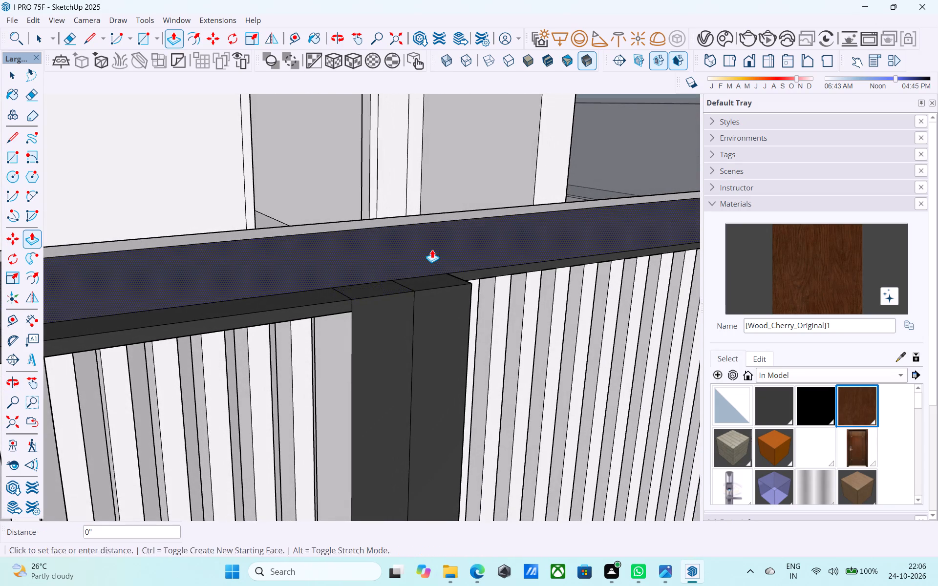
Paint the plain panels beside the slats on both leaves, including the thin strip above the right one, with Wood_Cherry_Original.
{"action": "scroll", "coordinate": [429, 250], "scroll_direction": "down", "scroll_amount": 20}
{"action": "scroll", "coordinate": [429, 250], "scroll_direction": "down", "scroll_amount": 2}
{"action": "middle_click_drag", "start_coordinate": [410, 278], "coordinate": [430, 226]}
{"action": "scroll", "coordinate": [408, 253], "scroll_direction": "up", "scroll_amount": 8}
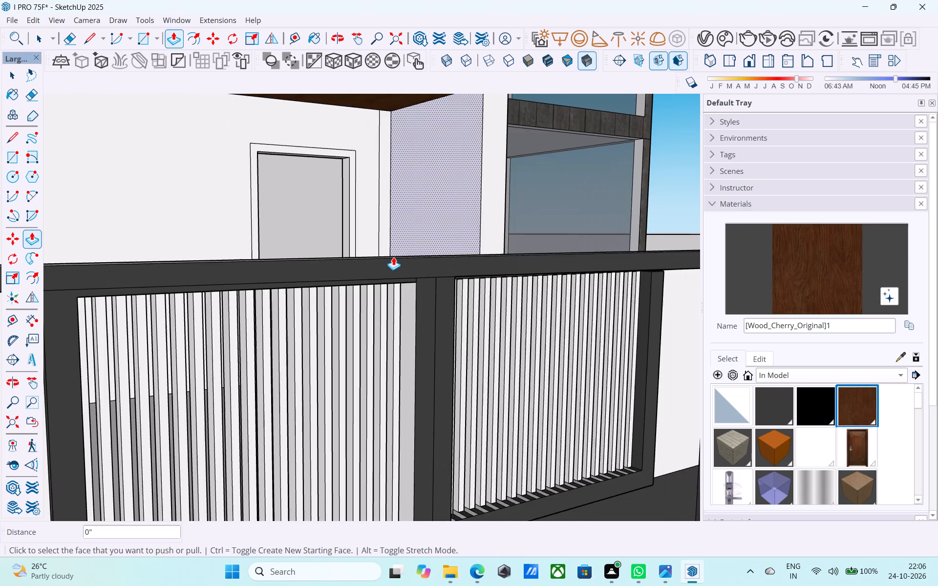
{"action": "scroll", "coordinate": [393, 257], "scroll_direction": "up", "scroll_amount": 4}
{"action": "scroll", "coordinate": [387, 261], "scroll_direction": "down", "scroll_amount": 4}
{"action": "middle_click_drag", "start_coordinate": [431, 347], "coordinate": [331, 254]}
{"action": "scroll", "coordinate": [433, 304], "scroll_direction": "down", "scroll_amount": 5}
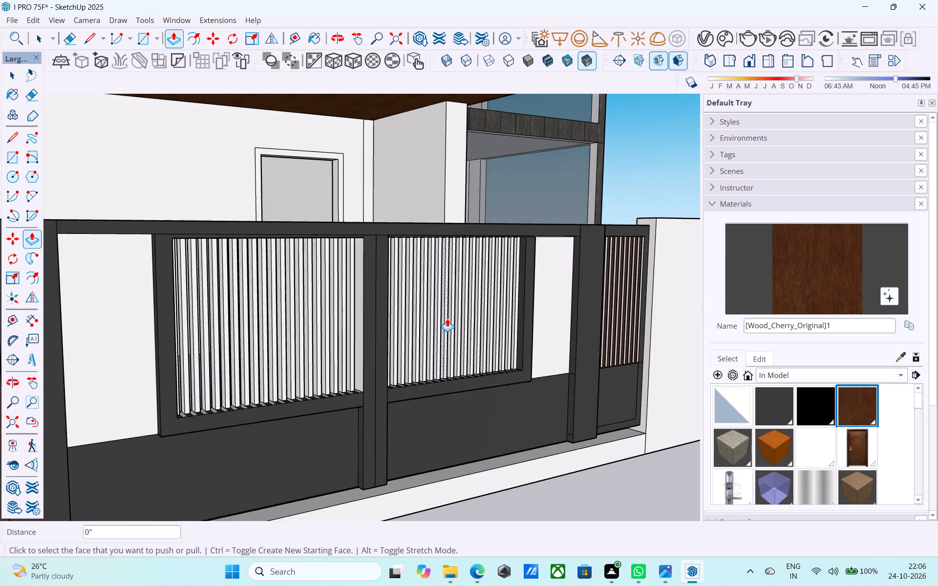
{"action": "scroll", "coordinate": [447, 318], "scroll_direction": "down", "scroll_amount": 2}
{"action": "middle_click_drag", "start_coordinate": [443, 319], "coordinate": [358, 303]}
{"action": "left_click", "coordinate": [790, 281]}
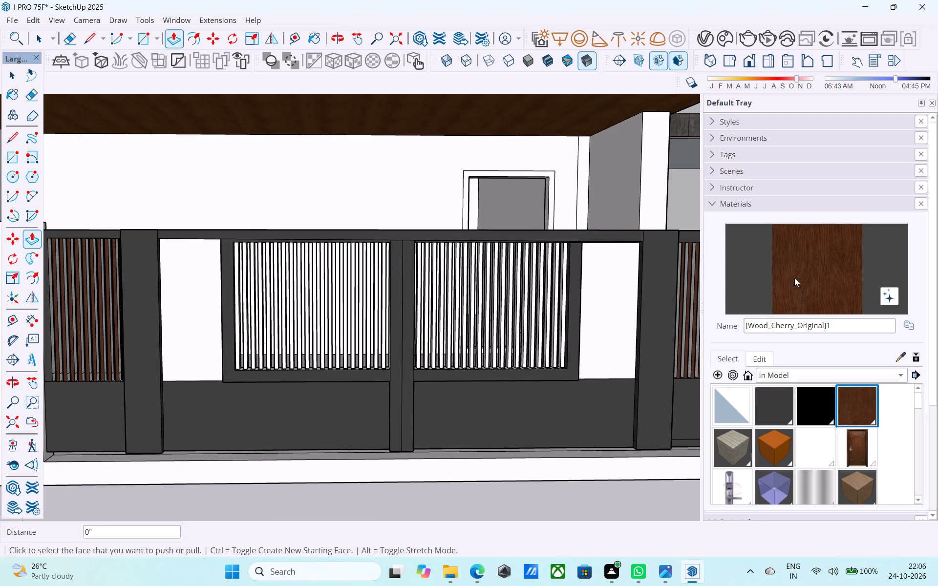
{"action": "left_click", "coordinate": [616, 294]}
{"action": "scroll", "coordinate": [199, 303], "scroll_direction": "up", "scroll_amount": 1}
{"action": "left_click", "coordinate": [196, 300]}
{"action": "middle_click_drag", "start_coordinate": [210, 308], "coordinate": [89, 305], "text": "shift"}
{"action": "middle_click_drag", "start_coordinate": [411, 302], "coordinate": [362, 204]}
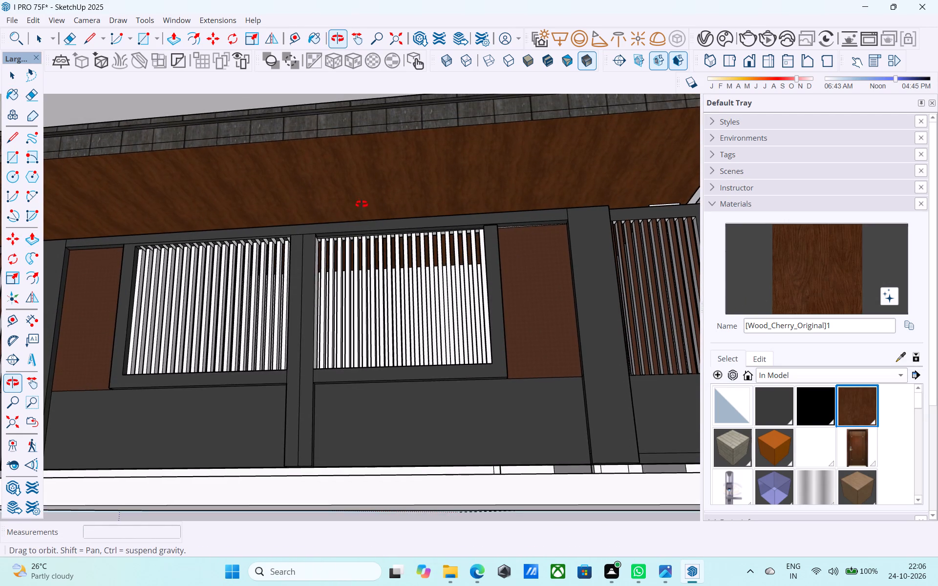
{"action": "middle_click_drag", "start_coordinate": [362, 204], "coordinate": [361, 238]}
{"action": "scroll", "coordinate": [488, 235], "scroll_direction": "up", "scroll_amount": 20}
{"action": "scroll", "coordinate": [488, 235], "scroll_direction": "up", "scroll_amount": 4}
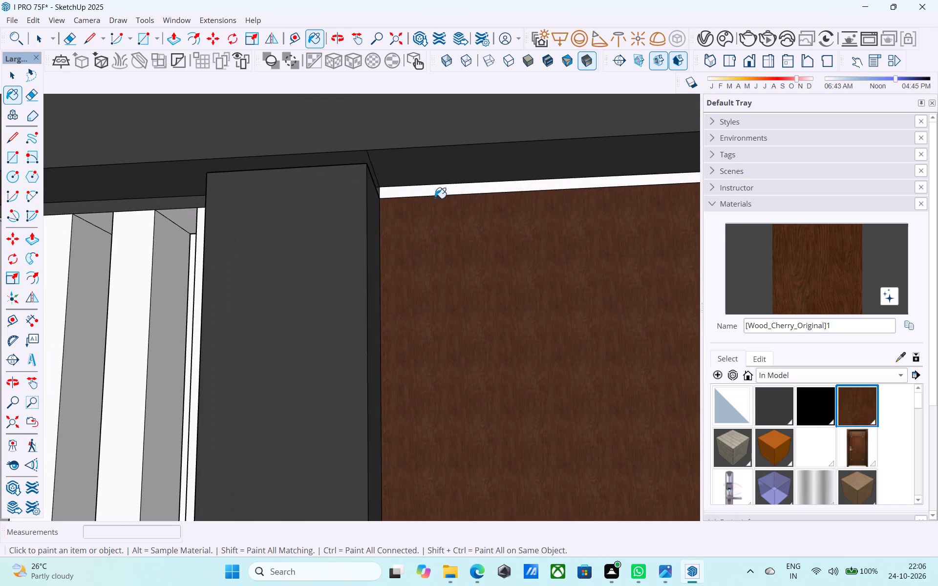
{"action": "left_click", "coordinate": [427, 193]}
Examine the gate from the front and both sides for faces still lacking a finish.
{"action": "scroll", "coordinate": [427, 199], "scroll_direction": "down", "scroll_amount": 3}
{"action": "middle_click_drag", "start_coordinate": [422, 232], "coordinate": [420, 383]}
{"action": "scroll", "coordinate": [421, 380], "scroll_direction": "down", "scroll_amount": 9}
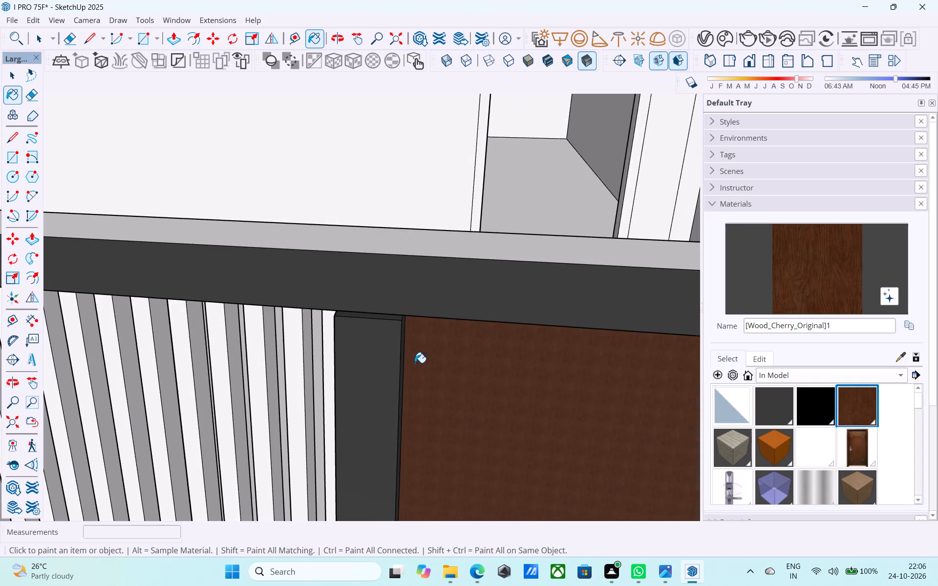
{"action": "scroll", "coordinate": [415, 363], "scroll_direction": "down", "scroll_amount": 9}
{"action": "middle_click_drag", "start_coordinate": [426, 390], "coordinate": [472, 263]}
{"action": "scroll", "coordinate": [465, 252], "scroll_direction": "down", "scroll_amount": 12}
{"action": "middle_click_drag", "start_coordinate": [426, 297], "coordinate": [398, 288], "text": "shift"}
{"action": "scroll", "coordinate": [369, 318], "scroll_direction": "up", "scroll_amount": 2}
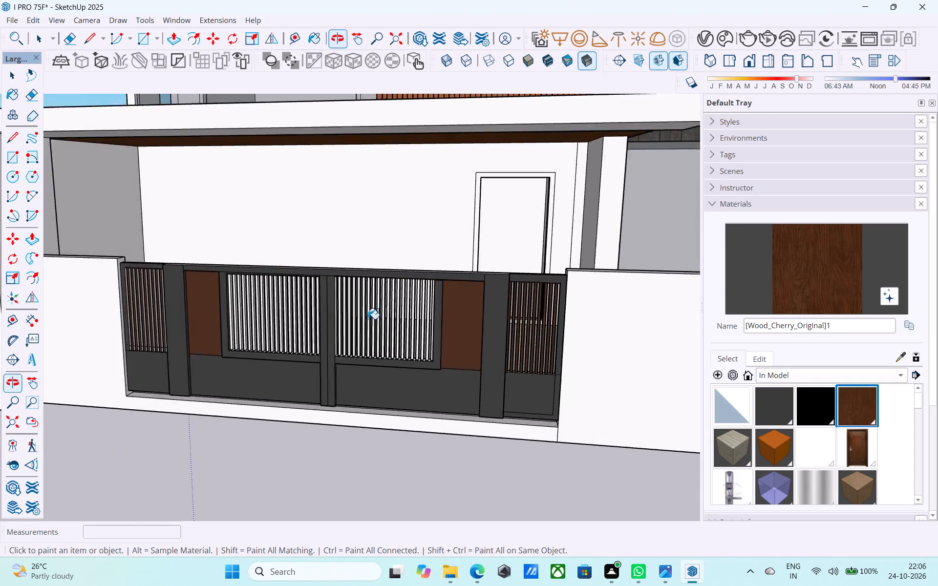
{"action": "scroll", "coordinate": [368, 319], "scroll_direction": "up", "scroll_amount": 3}
{"action": "middle_click_drag", "start_coordinate": [368, 358], "coordinate": [368, 322], "text": "shift"}
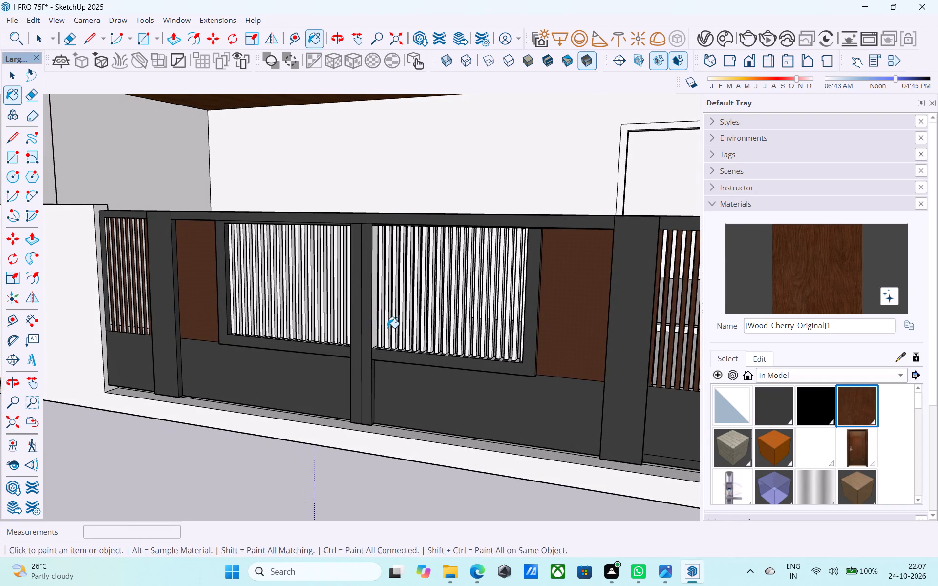
{"action": "middle_click_drag", "start_coordinate": [395, 331], "coordinate": [246, 301], "text": "shift"}
{"action": "middle_click_drag", "start_coordinate": [315, 328], "coordinate": [393, 325], "text": "shift"}
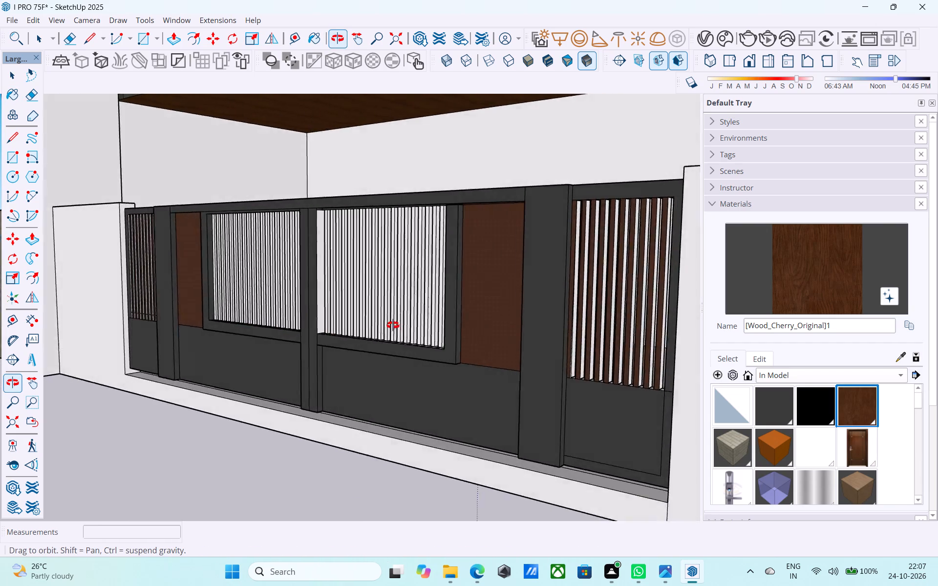
{"action": "middle_click_drag", "start_coordinate": [393, 325], "coordinate": [618, 320], "text": "shift"}
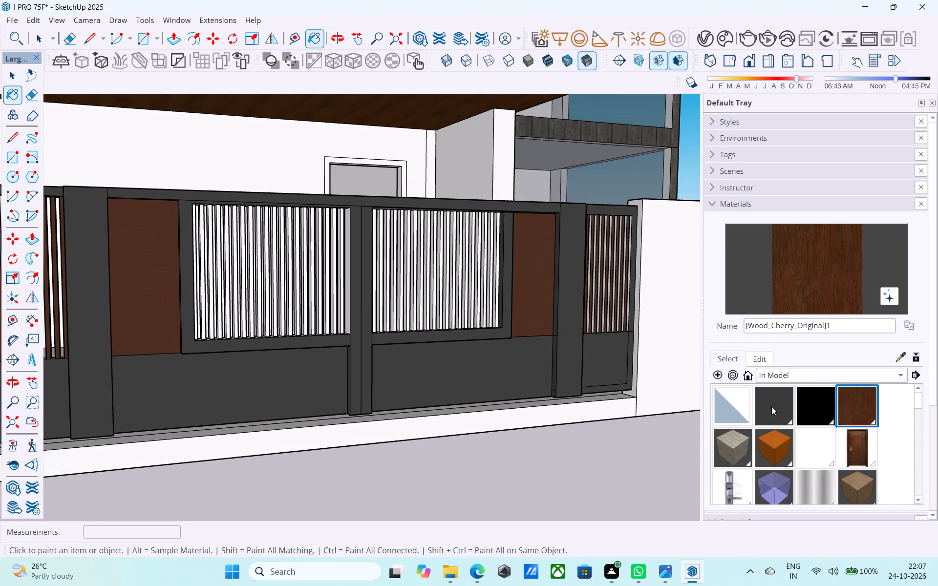
Paint the unfinished recess side faces next to the centre post on both leaves with the dark grey Color_007 material.
{"action": "left_click", "coordinate": [771, 406]}
{"action": "middle_click_drag", "start_coordinate": [480, 330], "coordinate": [211, 317]}
{"action": "scroll", "coordinate": [254, 297], "scroll_direction": "up", "scroll_amount": 5}
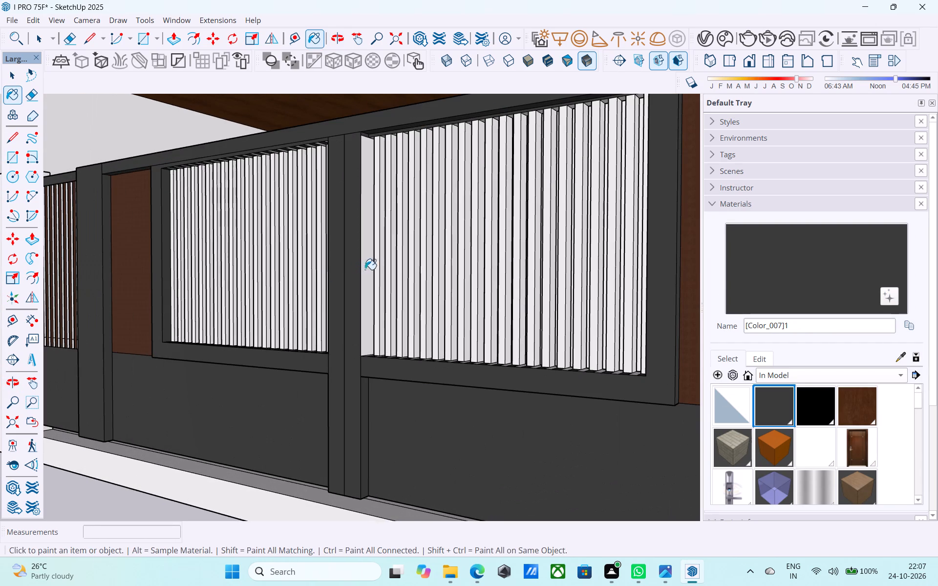
{"action": "left_click", "coordinate": [369, 269]}
{"action": "scroll", "coordinate": [372, 295], "scroll_direction": "down", "scroll_amount": 3}
{"action": "middle_click_drag", "start_coordinate": [340, 305], "coordinate": [686, 318], "text": "shift"}
{"action": "scroll", "coordinate": [380, 306], "scroll_direction": "up", "scroll_amount": 5}
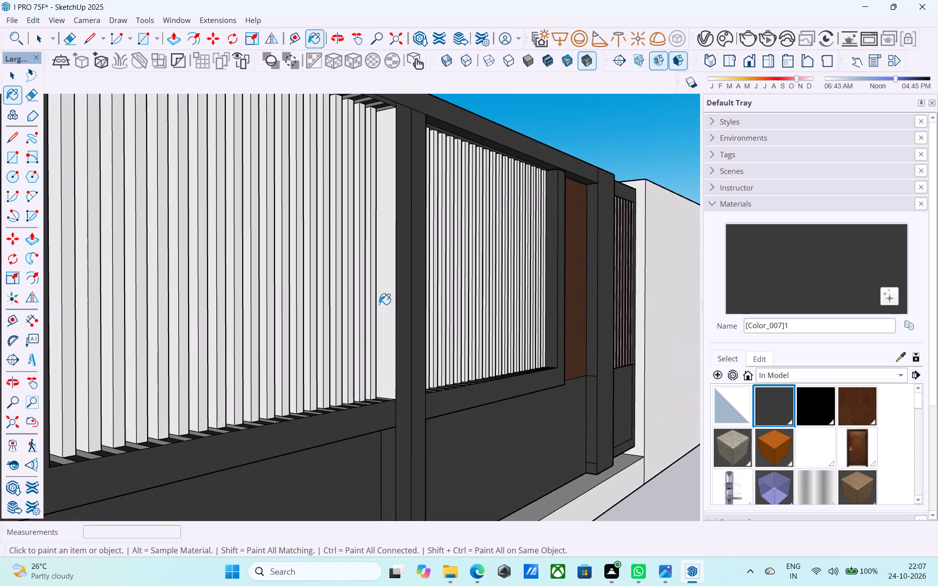
{"action": "left_click", "coordinate": [384, 302]}
Examine the whole gate front and the slatted panels from several distances and angles.
{"action": "scroll", "coordinate": [390, 298], "scroll_direction": "down", "scroll_amount": 5}
{"action": "middle_click_drag", "start_coordinate": [401, 307], "coordinate": [154, 325]}
{"action": "scroll", "coordinate": [144, 323], "scroll_direction": "up", "scroll_amount": 6}
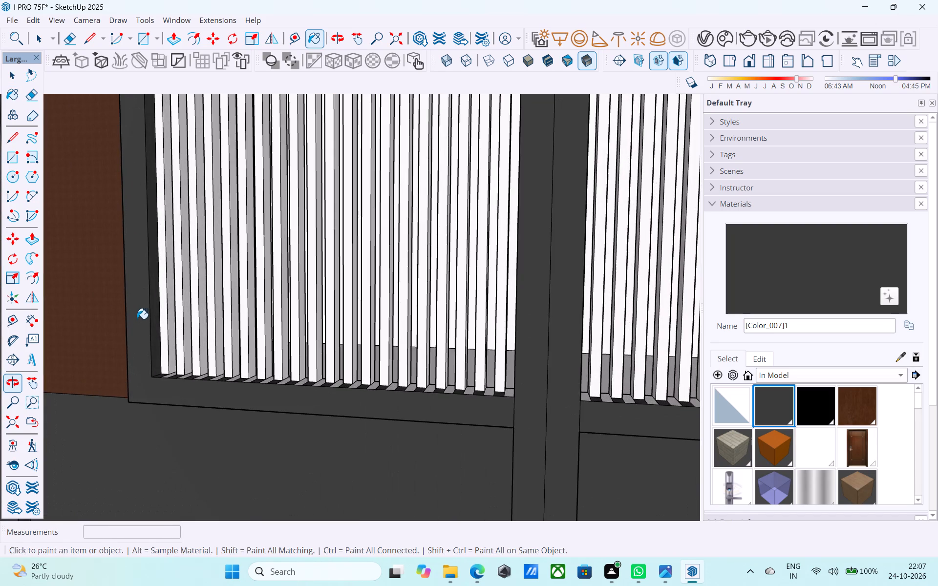
{"action": "scroll", "coordinate": [139, 304], "scroll_direction": "down", "scroll_amount": 8}
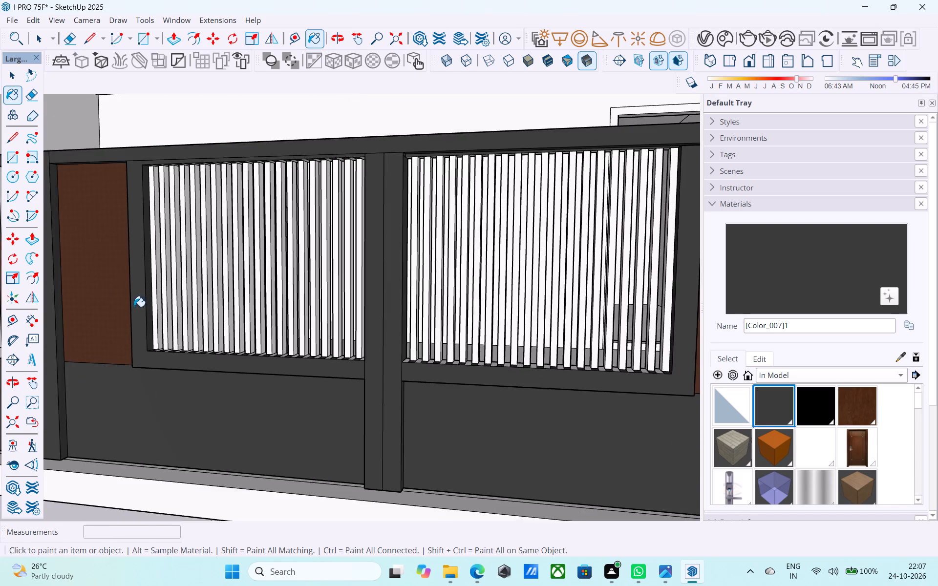
{"action": "scroll", "coordinate": [134, 307], "scroll_direction": "down", "scroll_amount": 8}
{"action": "middle_click_drag", "start_coordinate": [166, 287], "coordinate": [253, 267]}
{"action": "scroll", "coordinate": [255, 259], "scroll_direction": "down", "scroll_amount": 3}
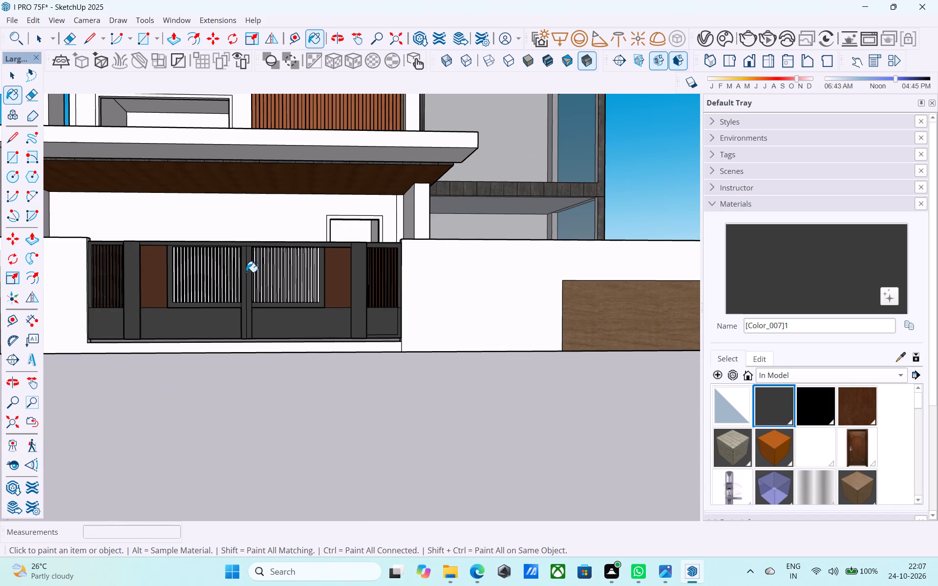
{"action": "scroll", "coordinate": [238, 288], "scroll_direction": "up", "scroll_amount": 1}
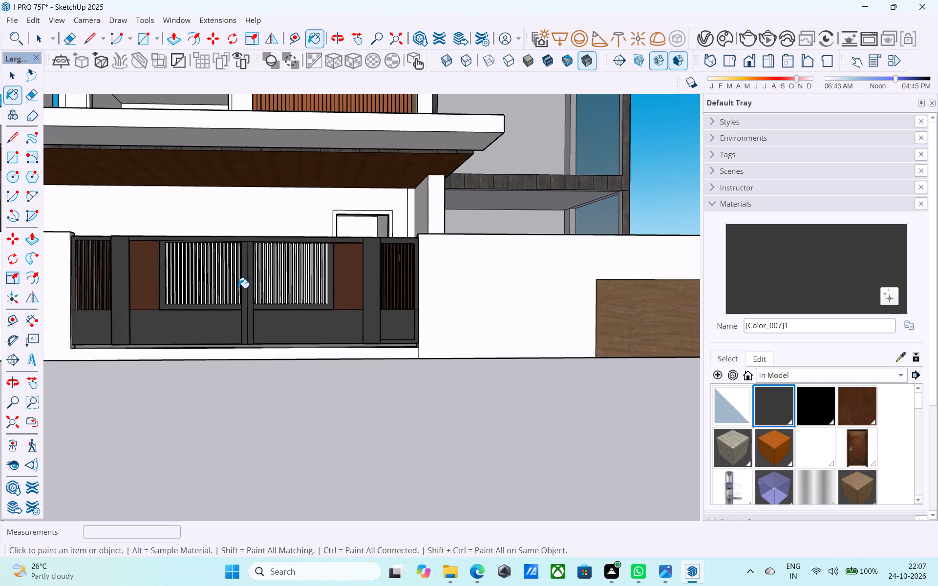
{"action": "scroll", "coordinate": [238, 290], "scroll_direction": "down", "scroll_amount": 12}
{"action": "middle_click_drag", "start_coordinate": [238, 305], "coordinate": [234, 381]}
{"action": "scroll", "coordinate": [230, 351], "scroll_direction": "up", "scroll_amount": 7}
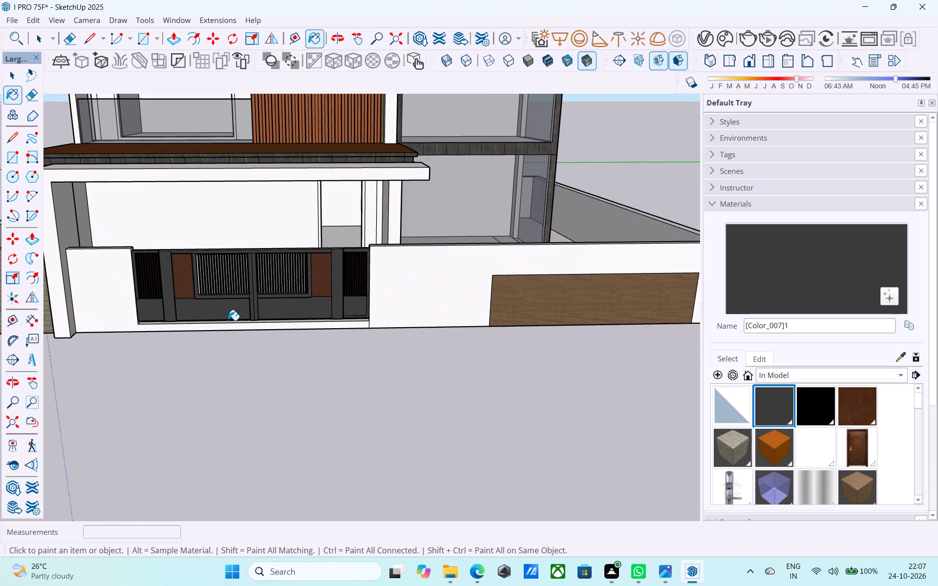
{"action": "scroll", "coordinate": [183, 306], "scroll_direction": "up", "scroll_amount": 9}
{"action": "scroll", "coordinate": [177, 272], "scroll_direction": "down", "scroll_amount": 5}
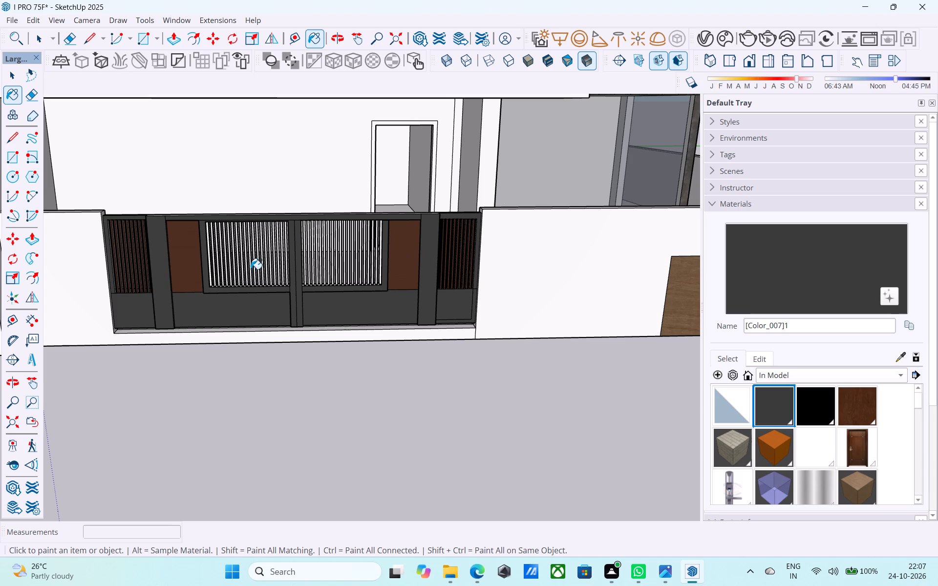
{"action": "middle_click_drag", "start_coordinate": [134, 275], "coordinate": [146, 263]}
{"action": "scroll", "coordinate": [143, 259], "scroll_direction": "up", "scroll_amount": 10}
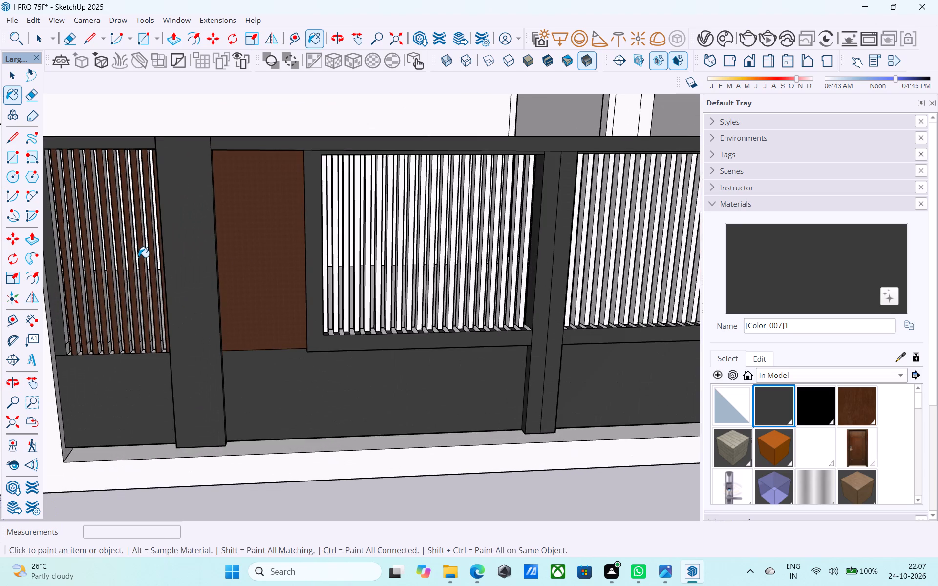
{"action": "scroll", "coordinate": [138, 257], "scroll_direction": "down", "scroll_amount": 10}
{"action": "middle_click_drag", "start_coordinate": [179, 293], "coordinate": [193, 272]}
{"action": "scroll", "coordinate": [210, 276], "scroll_direction": "up", "scroll_amount": 5}
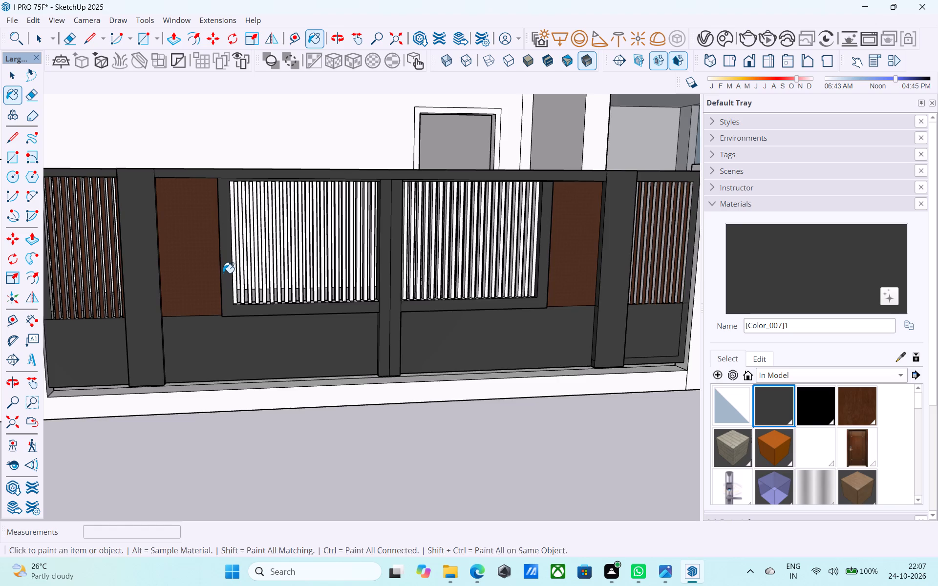
{"action": "middle_click_drag", "start_coordinate": [223, 272], "coordinate": [114, 276]}
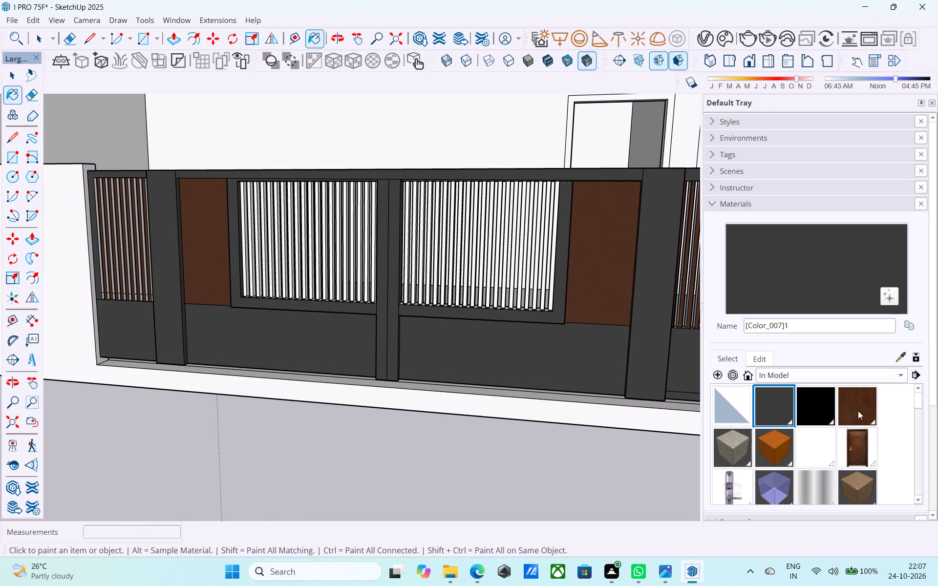
Paint the front faces of all slats in the right gate leaf with the C07_Caramel_Shine material.
{"action": "left_click", "coordinate": [783, 447]}
{"action": "scroll", "coordinate": [540, 237], "scroll_direction": "up", "scroll_amount": 9}
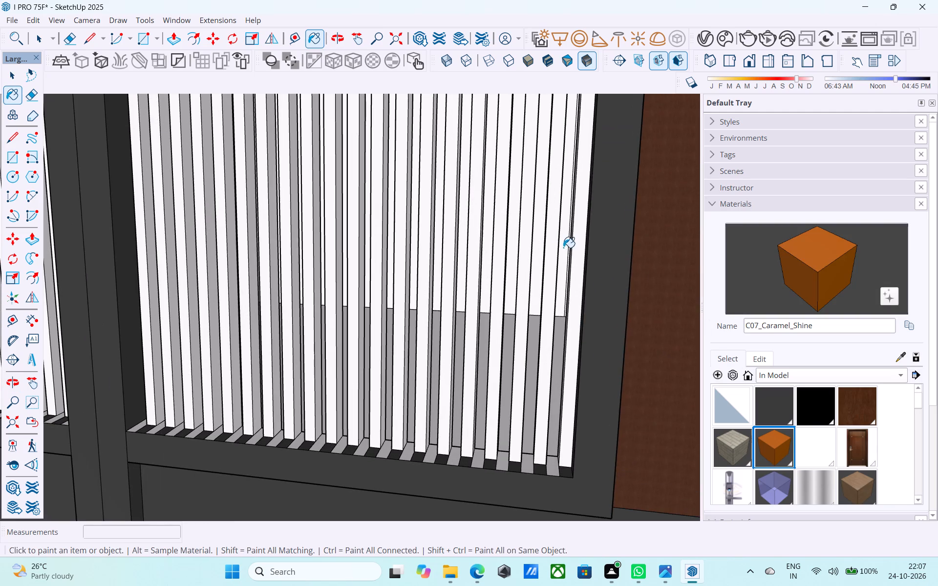
{"action": "left_click", "coordinate": [577, 257]}
{"action": "left_click", "coordinate": [549, 268]}
{"action": "left_click", "coordinate": [527, 270]}
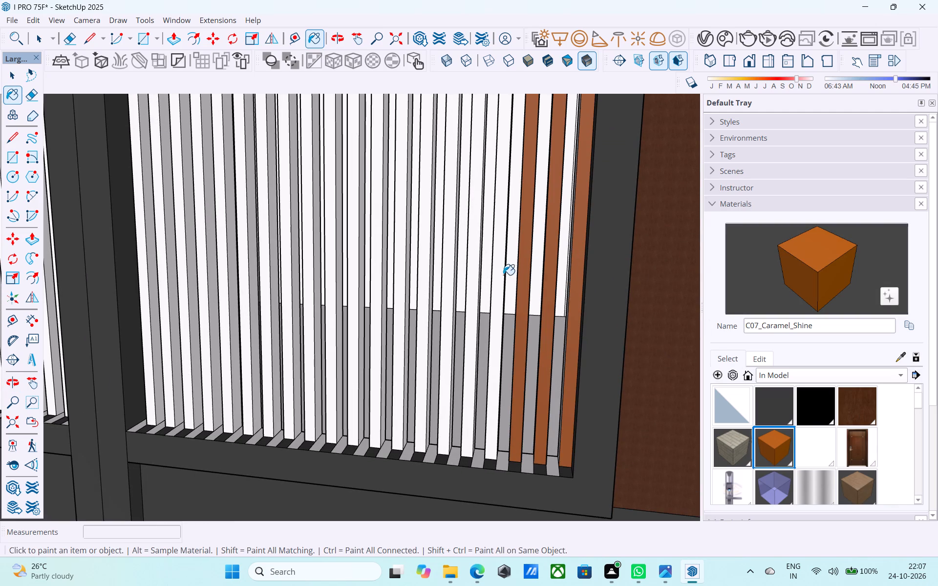
{"action": "left_click", "coordinate": [500, 275]}
{"action": "left_click", "coordinate": [475, 282]}
{"action": "left_click", "coordinate": [451, 283]}
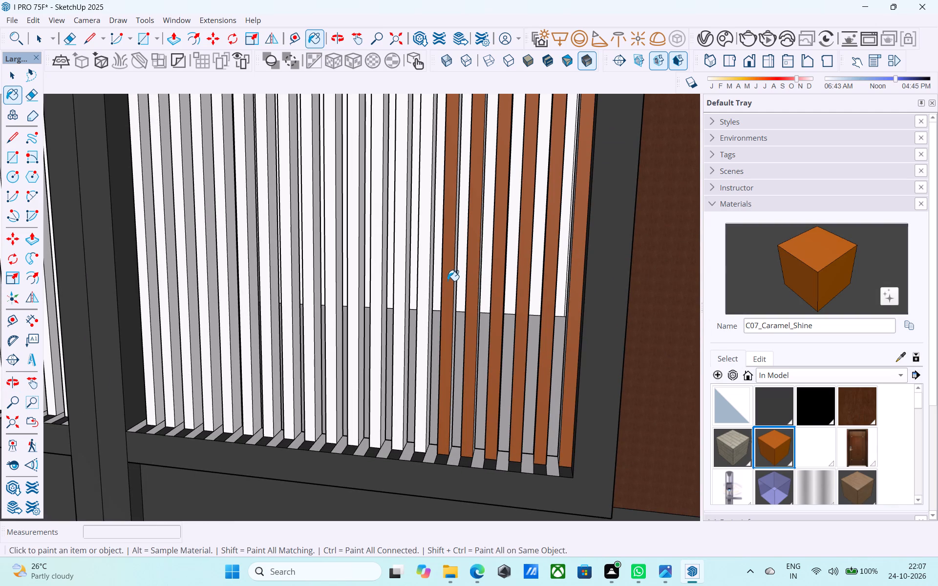
{"action": "left_click", "coordinate": [424, 281]}
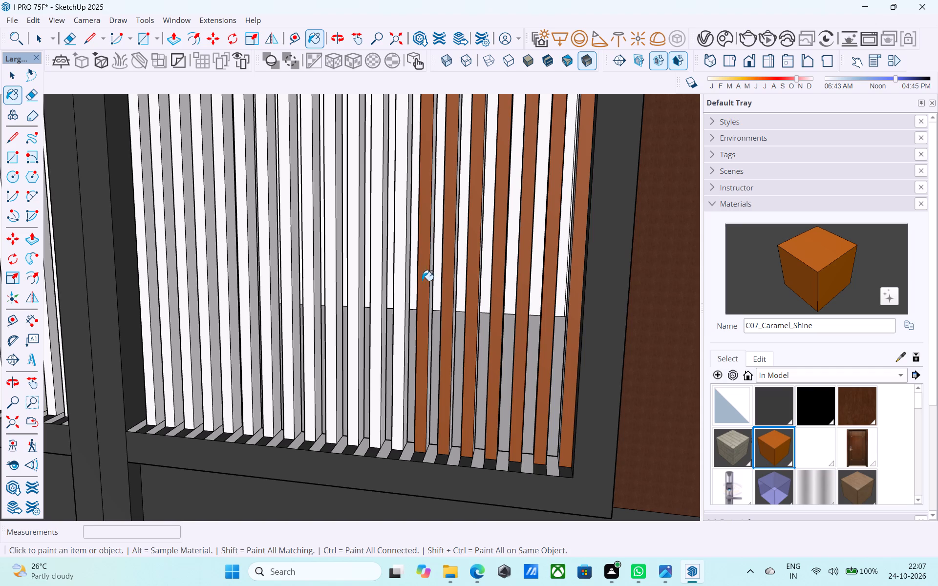
{"action": "left_click", "coordinate": [401, 283]}
{"action": "left_click", "coordinate": [377, 285]}
{"action": "left_click", "coordinate": [353, 288]}
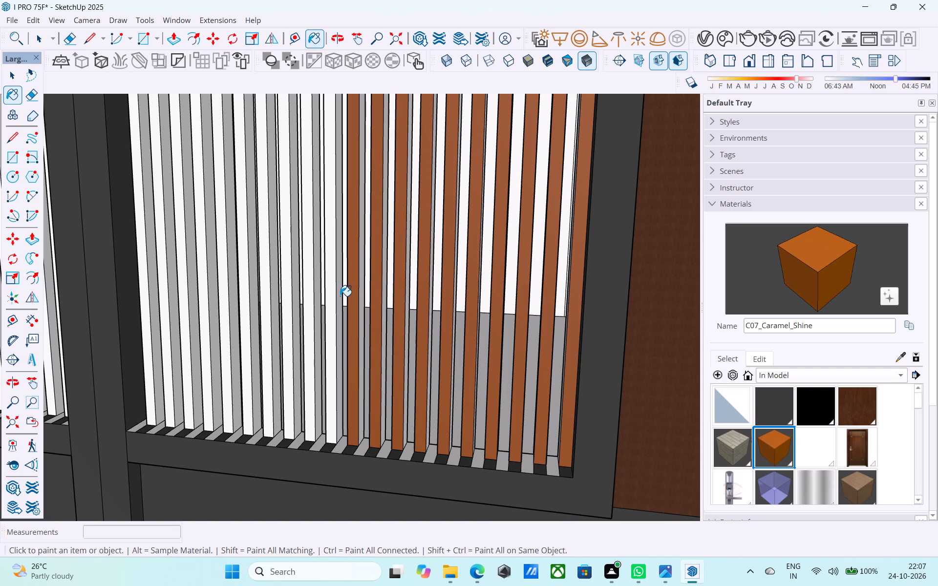
{"action": "left_click", "coordinate": [331, 292]}
{"action": "left_click", "coordinate": [308, 289]}
{"action": "left_click", "coordinate": [285, 291]}
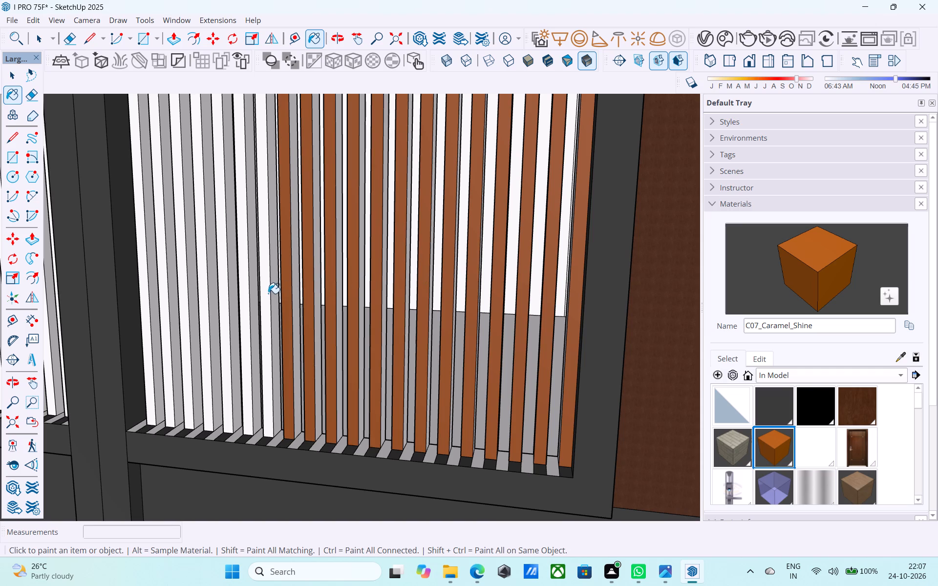
{"action": "left_click", "coordinate": [268, 293]}
{"action": "left_click", "coordinate": [249, 291]}
{"action": "left_click", "coordinate": [222, 283]}
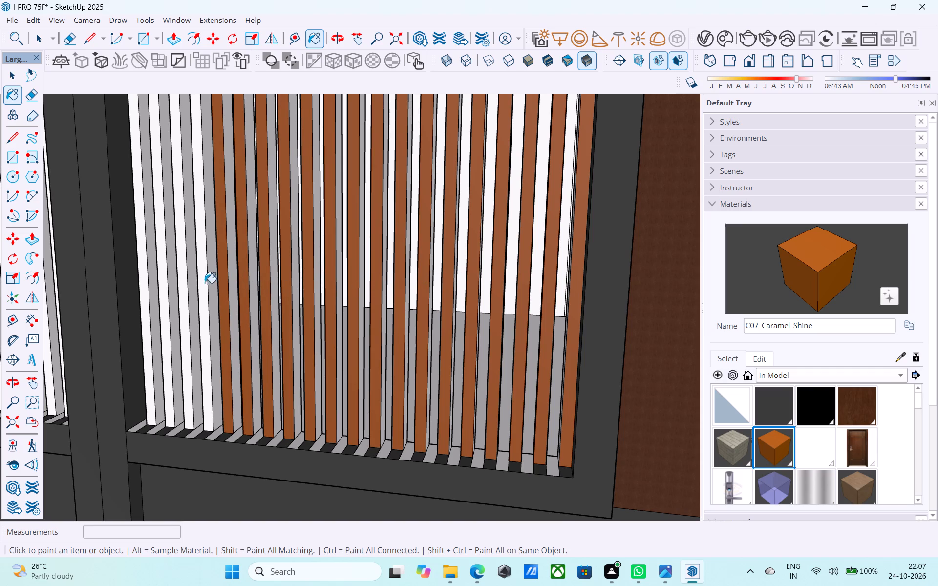
{"action": "left_click", "coordinate": [204, 283]}
{"action": "left_click", "coordinate": [181, 286]}
{"action": "left_click", "coordinate": [161, 291]}
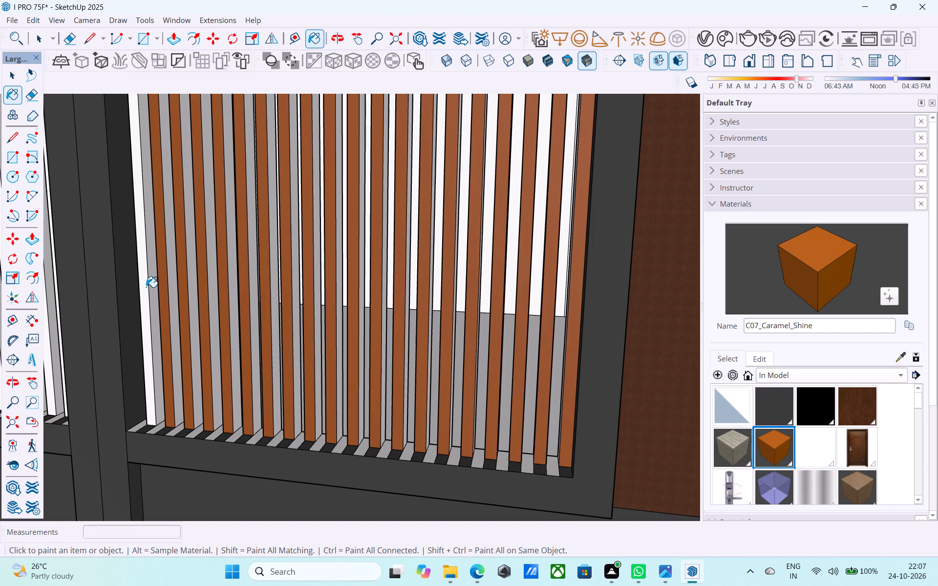
{"action": "left_click", "coordinate": [146, 287]}
Examine the gate from several distances, comparing both slatted leaves with the rest of the house front.
{"action": "scroll", "coordinate": [249, 290], "scroll_direction": "down", "scroll_amount": 6}
{"action": "scroll", "coordinate": [263, 297], "scroll_direction": "up", "scroll_amount": 1}
{"action": "scroll", "coordinate": [344, 297], "scroll_direction": "down", "scroll_amount": 14}
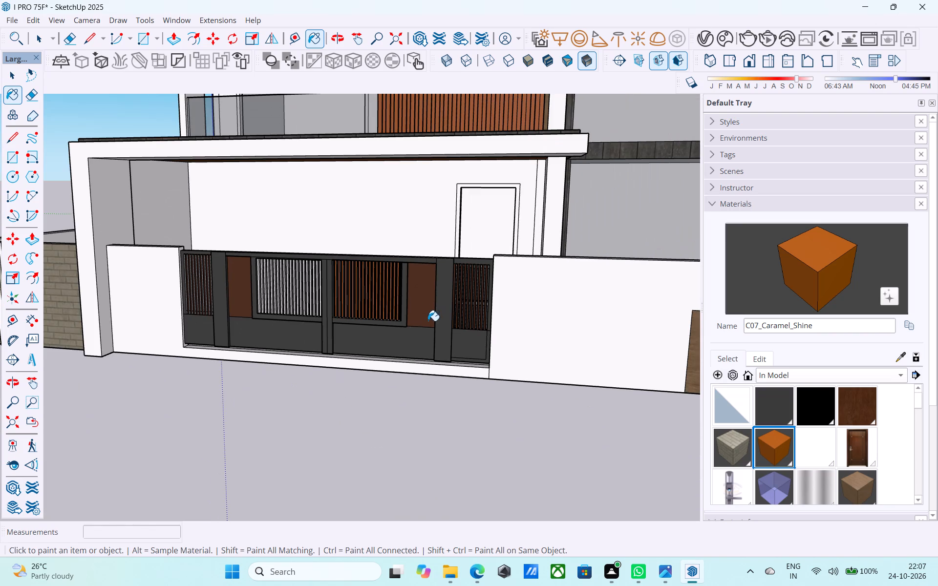
{"action": "scroll", "coordinate": [283, 286], "scroll_direction": "up", "scroll_amount": 6}
{"action": "scroll", "coordinate": [287, 278], "scroll_direction": "down", "scroll_amount": 3}
{"action": "scroll", "coordinate": [287, 280], "scroll_direction": "up", "scroll_amount": 2}
{"action": "scroll", "coordinate": [287, 280], "scroll_direction": "down", "scroll_amount": 3}
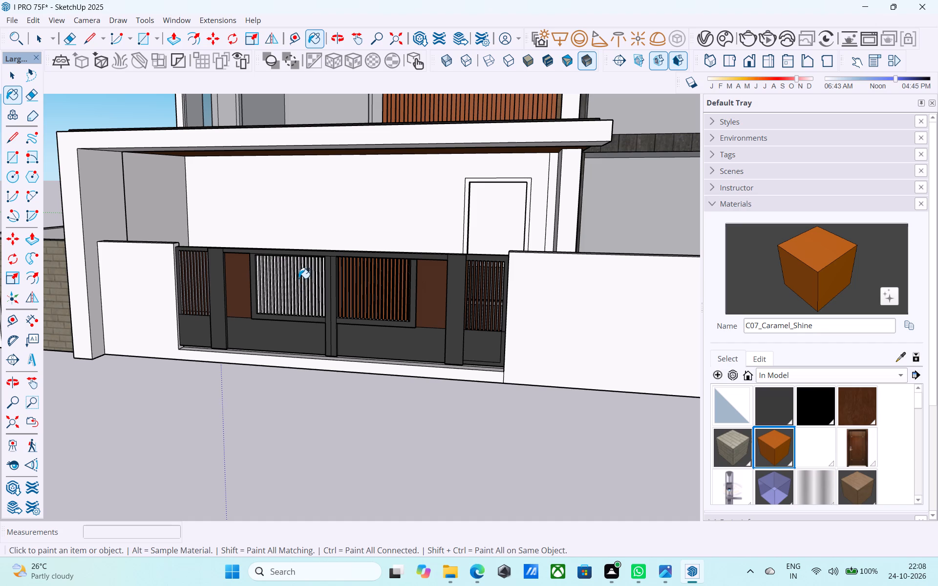
{"action": "scroll", "coordinate": [298, 278], "scroll_direction": "down", "scroll_amount": 7}
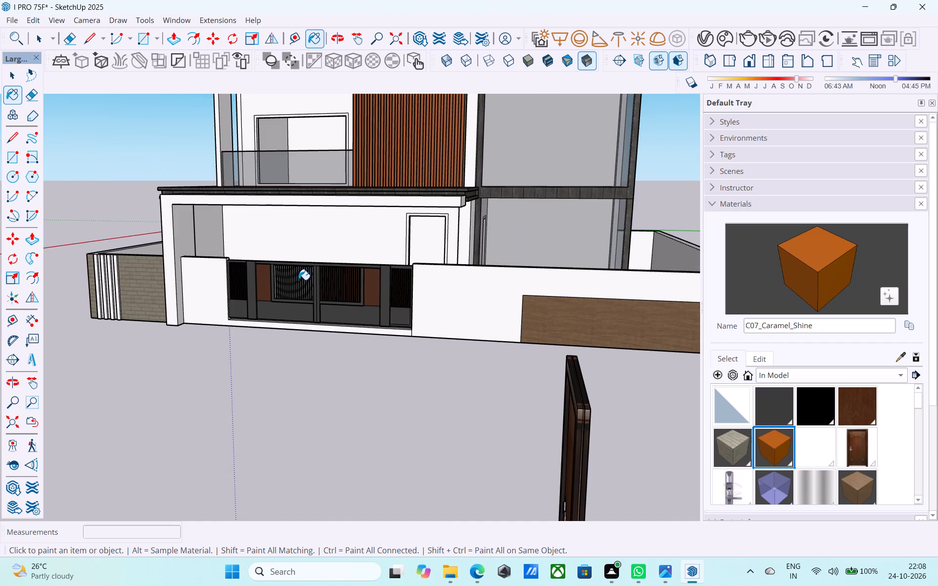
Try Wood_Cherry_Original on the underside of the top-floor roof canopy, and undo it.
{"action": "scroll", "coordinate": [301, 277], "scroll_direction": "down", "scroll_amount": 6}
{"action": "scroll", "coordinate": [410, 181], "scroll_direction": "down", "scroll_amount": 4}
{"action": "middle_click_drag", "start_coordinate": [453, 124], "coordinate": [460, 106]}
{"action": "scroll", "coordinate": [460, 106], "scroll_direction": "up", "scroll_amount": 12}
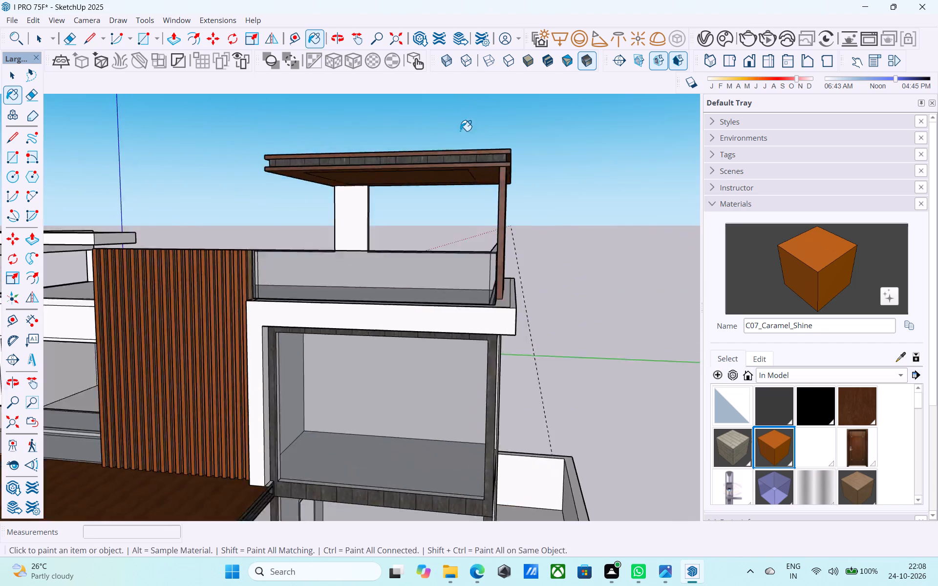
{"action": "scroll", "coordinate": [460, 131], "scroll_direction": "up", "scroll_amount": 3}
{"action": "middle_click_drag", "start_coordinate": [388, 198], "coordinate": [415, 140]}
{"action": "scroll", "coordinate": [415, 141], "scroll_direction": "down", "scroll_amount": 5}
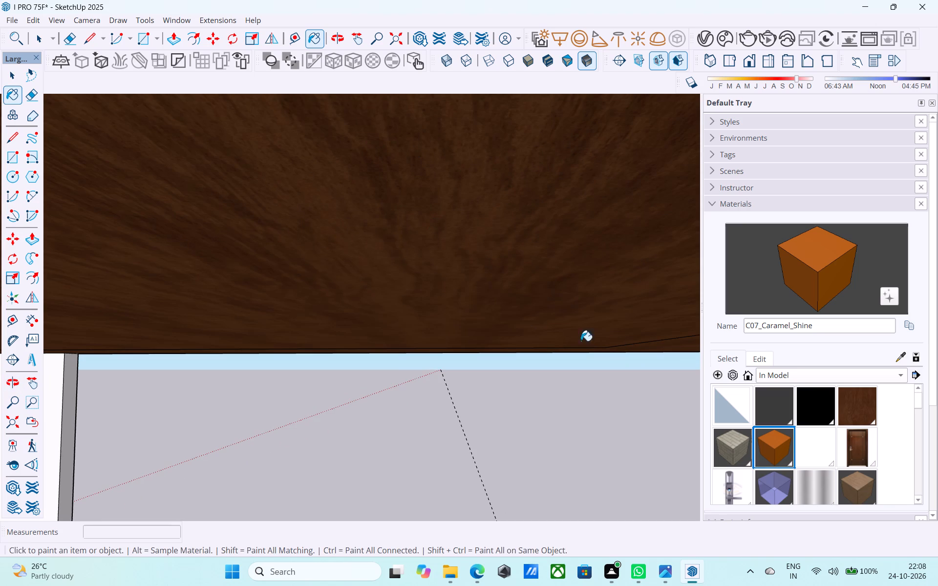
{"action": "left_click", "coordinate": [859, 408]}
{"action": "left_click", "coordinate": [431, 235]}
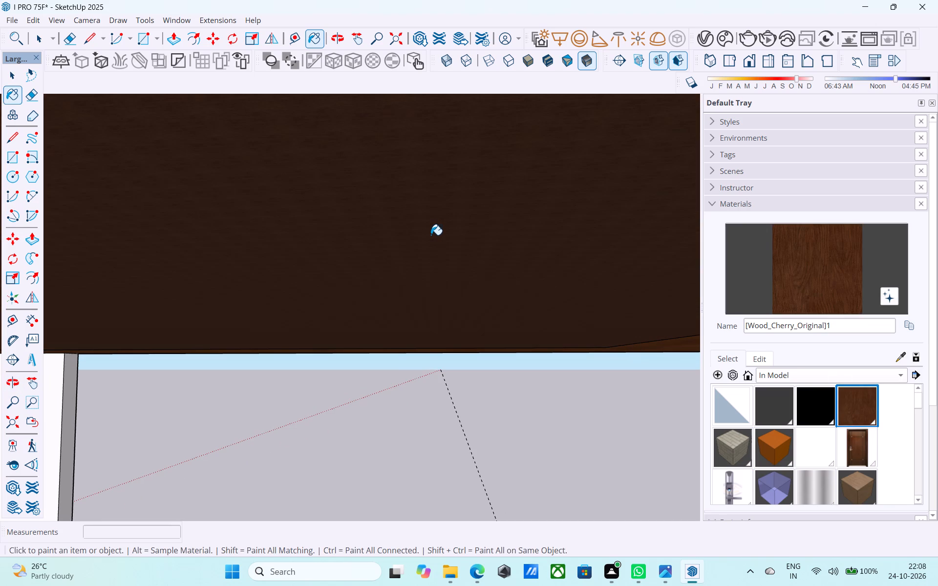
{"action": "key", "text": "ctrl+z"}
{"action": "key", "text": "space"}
Paint the left leaf's slat fronts with C07_Caramel_Shine from the outer edge to the middle, undoing the stray side-face fill.
{"action": "scroll", "coordinate": [426, 228], "scroll_direction": "down", "scroll_amount": 2}
{"action": "scroll", "coordinate": [426, 228], "scroll_direction": "up", "scroll_amount": 1}
{"action": "scroll", "coordinate": [426, 228], "scroll_direction": "down", "scroll_amount": 9}
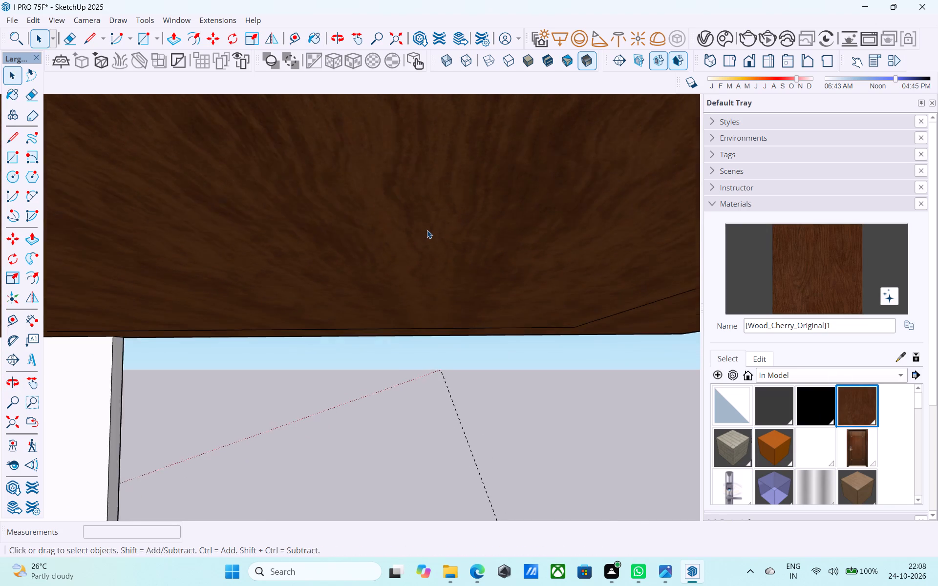
{"action": "scroll", "coordinate": [427, 230], "scroll_direction": "down", "scroll_amount": 19}
{"action": "scroll", "coordinate": [442, 335], "scroll_direction": "down", "scroll_amount": 5}
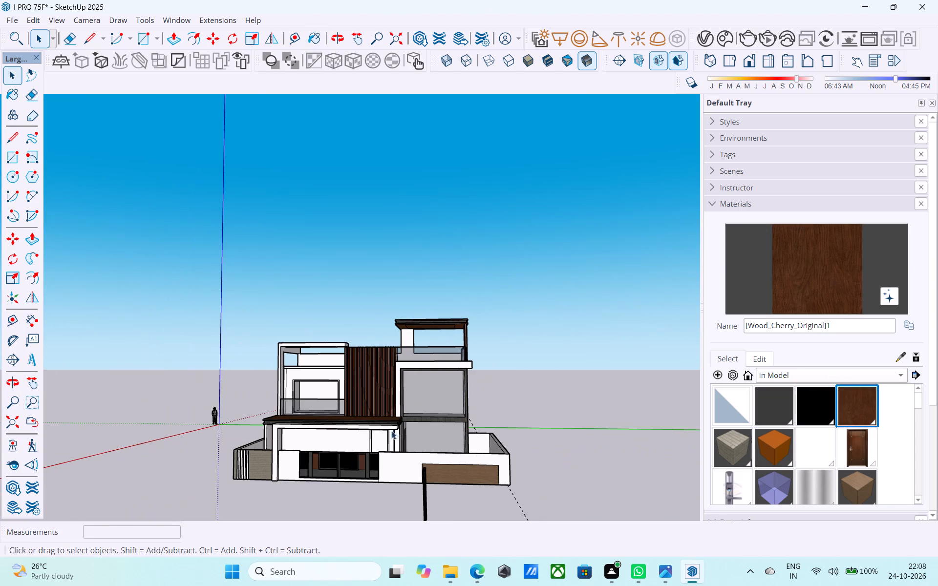
{"action": "scroll", "coordinate": [756, 419], "scroll_direction": "up", "scroll_amount": 1}
{"action": "left_click", "coordinate": [771, 435]}
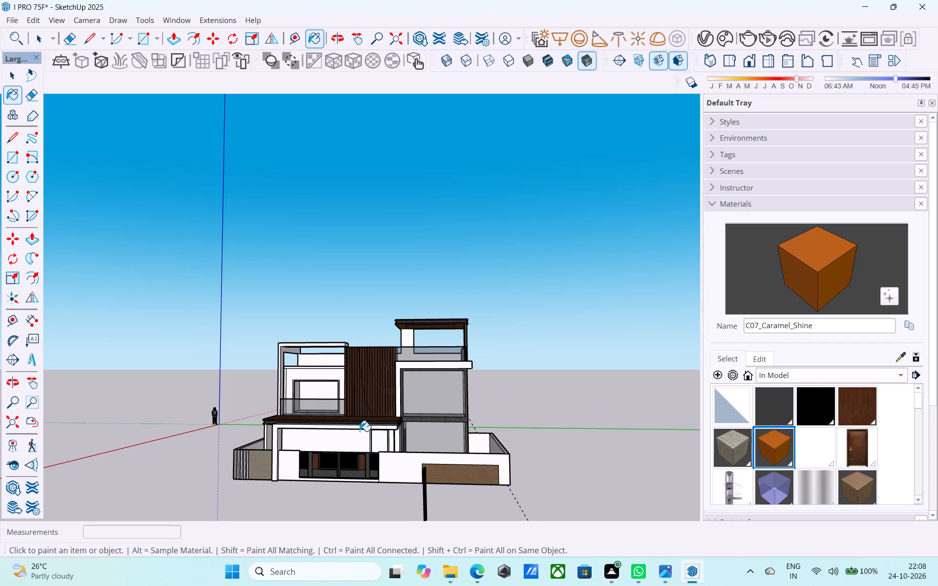
{"action": "scroll", "coordinate": [348, 466], "scroll_direction": "up", "scroll_amount": 14}
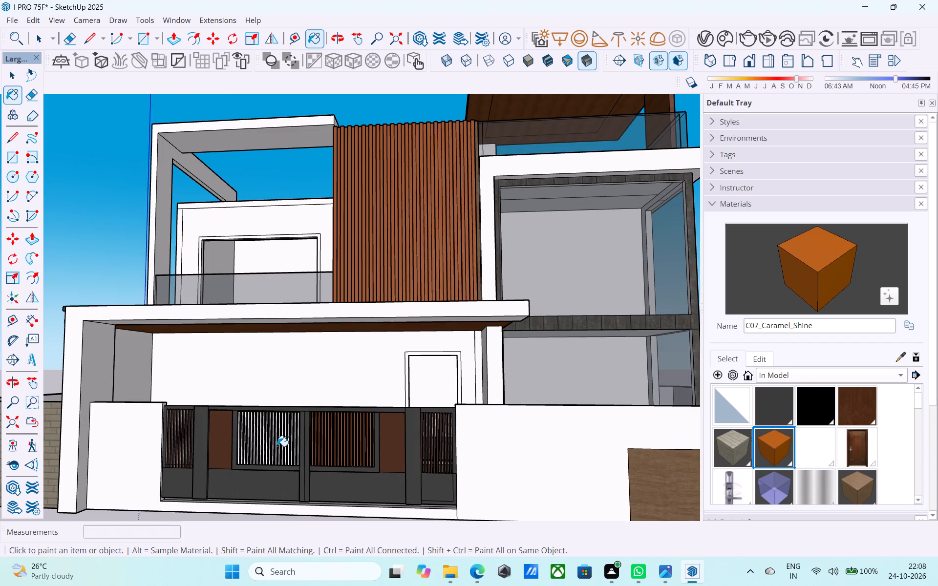
{"action": "scroll", "coordinate": [277, 446], "scroll_direction": "up", "scroll_amount": 18}
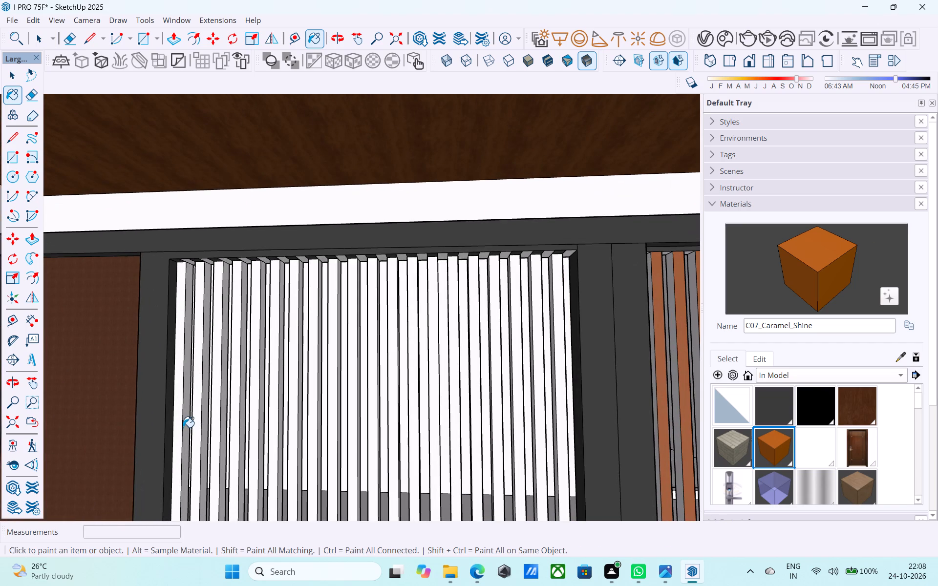
{"action": "left_click", "coordinate": [173, 420]}
{"action": "left_click", "coordinate": [178, 425]}
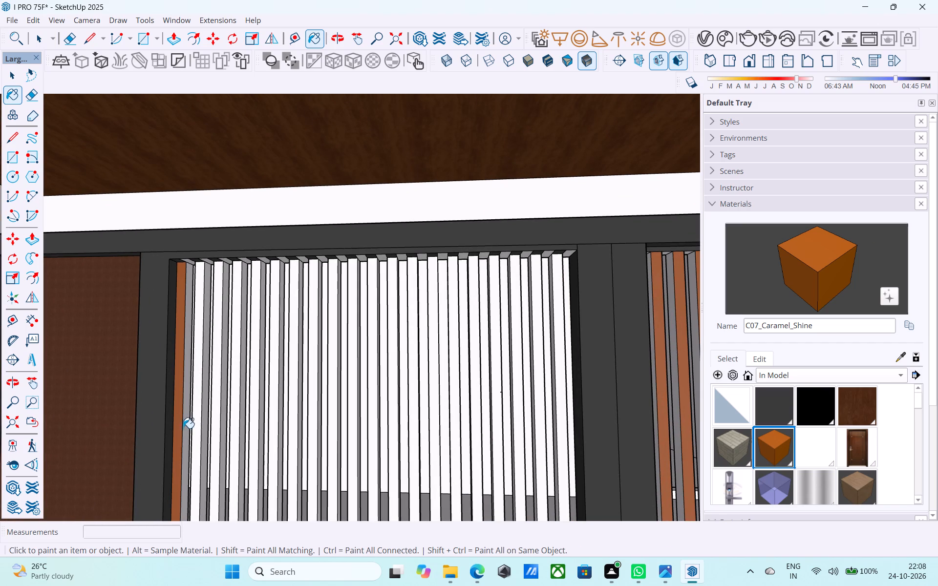
{"action": "left_click", "coordinate": [198, 431]}
{"action": "left_click", "coordinate": [213, 430]}
{"action": "left_click", "coordinate": [233, 433]}
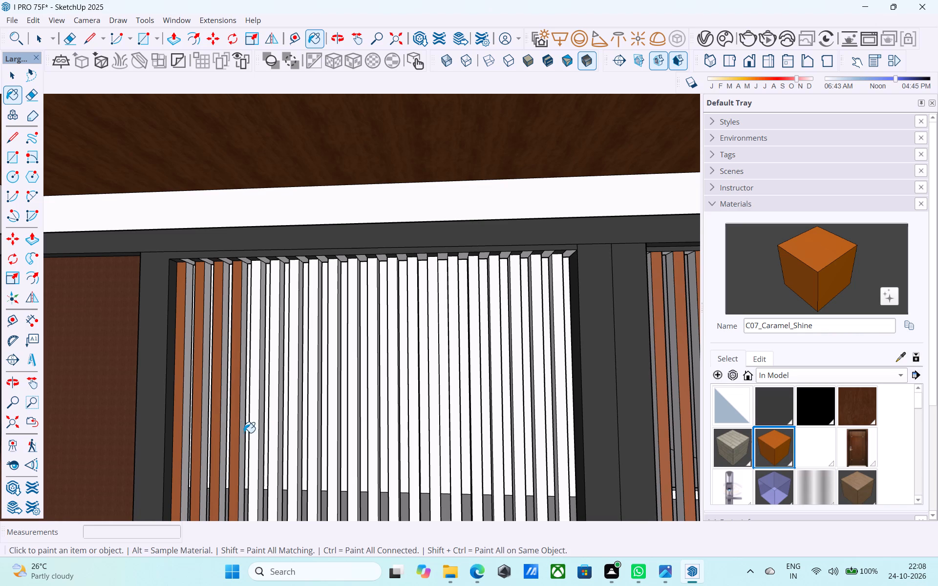
{"action": "left_click", "coordinate": [255, 432]}
{"action": "left_click", "coordinate": [279, 433]}
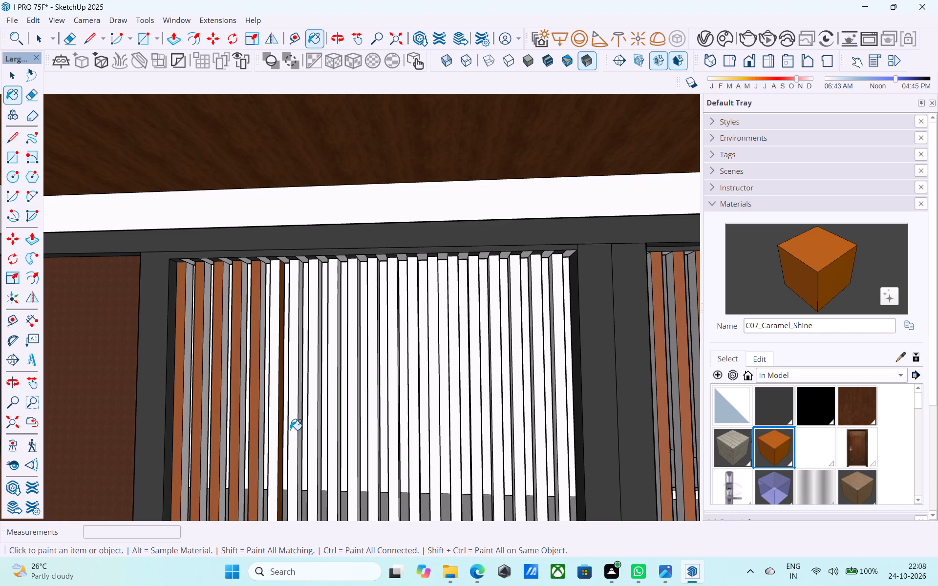
{"action": "key", "text": "ctrl+z"}
{"action": "scroll", "coordinate": [283, 428], "scroll_direction": "up", "scroll_amount": 2}
{"action": "left_click", "coordinate": [274, 425]}
{"action": "left_click", "coordinate": [290, 432]}
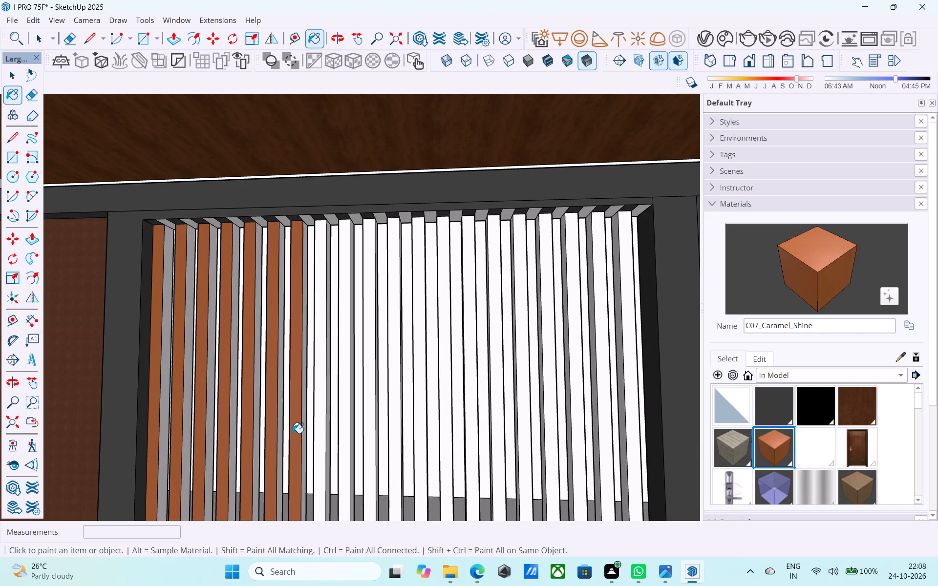
{"action": "left_click", "coordinate": [321, 428]}
{"action": "left_click", "coordinate": [344, 419]}
{"action": "left_click", "coordinate": [371, 420]}
Paint the left leaf's remaining slat fronts up to the centre post with C07_Caramel_Shine.
{"action": "scroll", "coordinate": [277, 420], "scroll_direction": "down", "scroll_amount": 2}
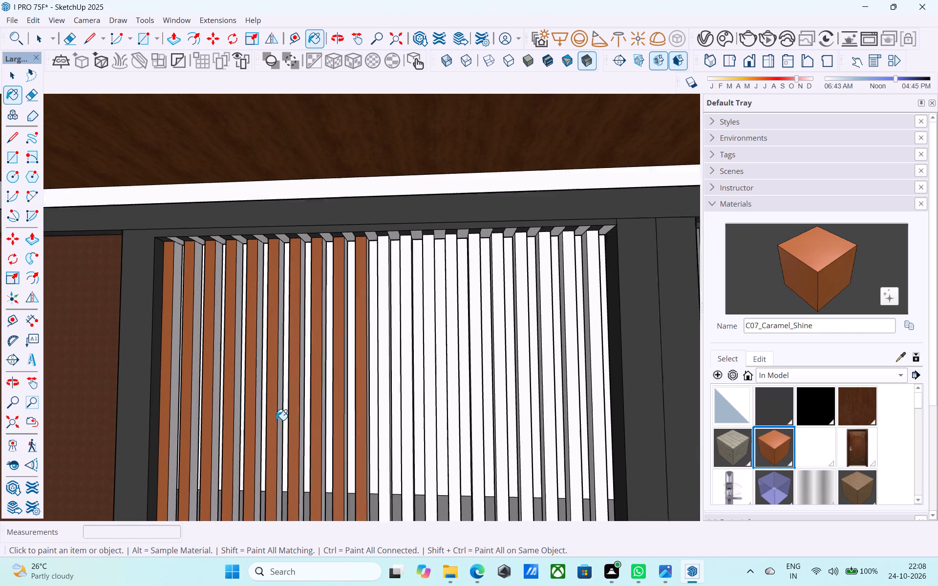
{"action": "scroll", "coordinate": [276, 420], "scroll_direction": "down", "scroll_amount": 1}
{"action": "middle_click_drag", "start_coordinate": [338, 414], "coordinate": [315, 418]}
{"action": "scroll", "coordinate": [360, 343], "scroll_direction": "up", "scroll_amount": 1}
{"action": "scroll", "coordinate": [297, 340], "scroll_direction": "up", "scroll_amount": 3}
{"action": "left_click", "coordinate": [275, 331]}
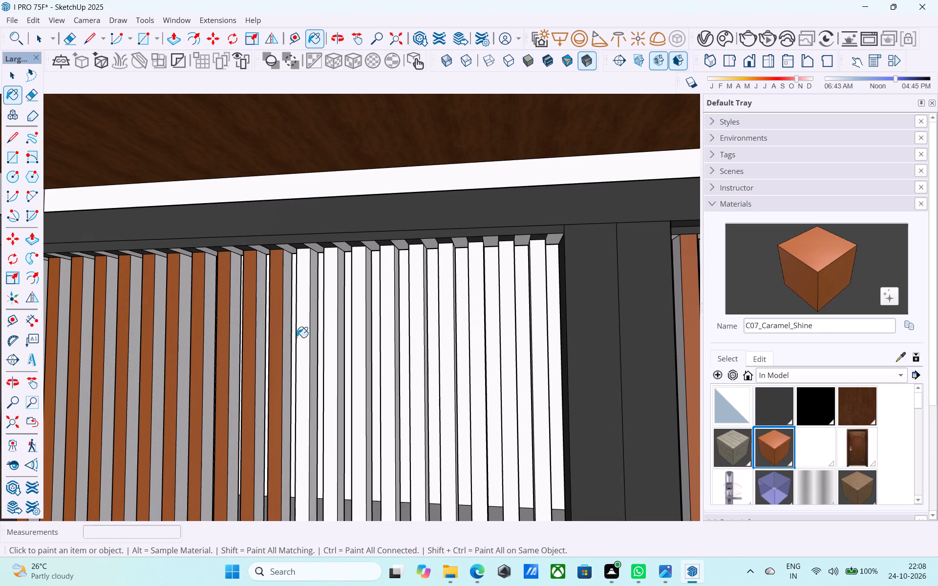
{"action": "left_click", "coordinate": [302, 335]}
{"action": "left_click", "coordinate": [333, 359]}
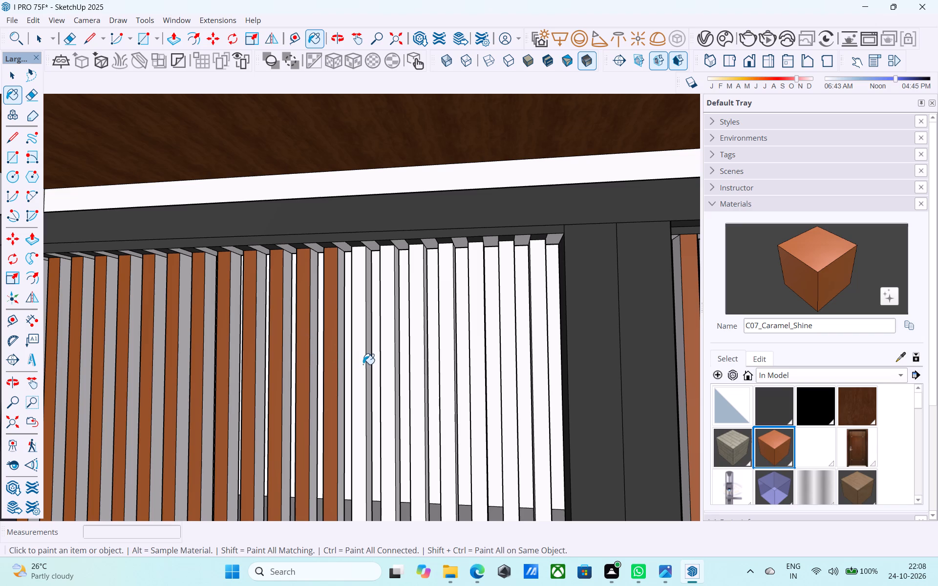
{"action": "left_click", "coordinate": [363, 363]}
{"action": "left_click", "coordinate": [386, 366]}
{"action": "left_click", "coordinate": [417, 360]}
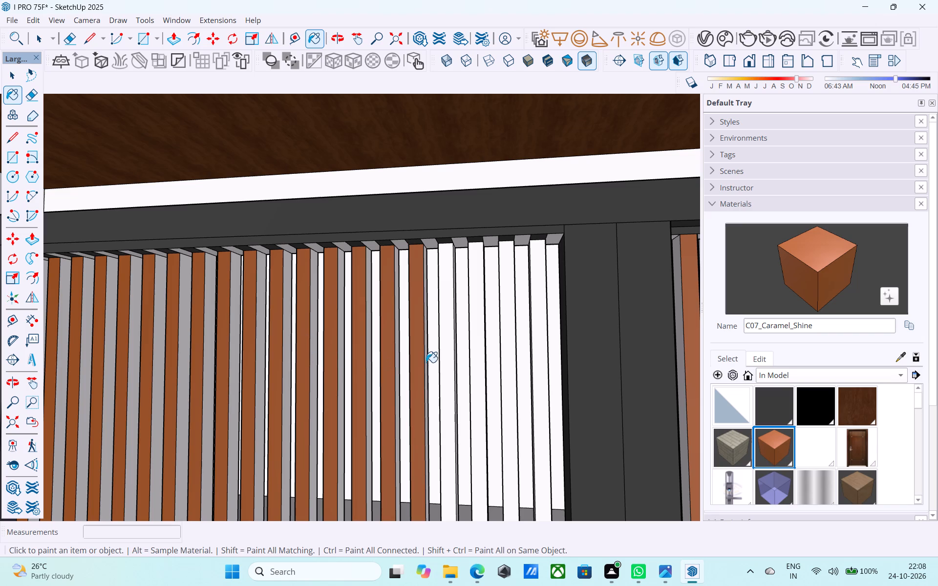
{"action": "left_click", "coordinate": [448, 353]}
{"action": "left_click", "coordinate": [480, 355]}
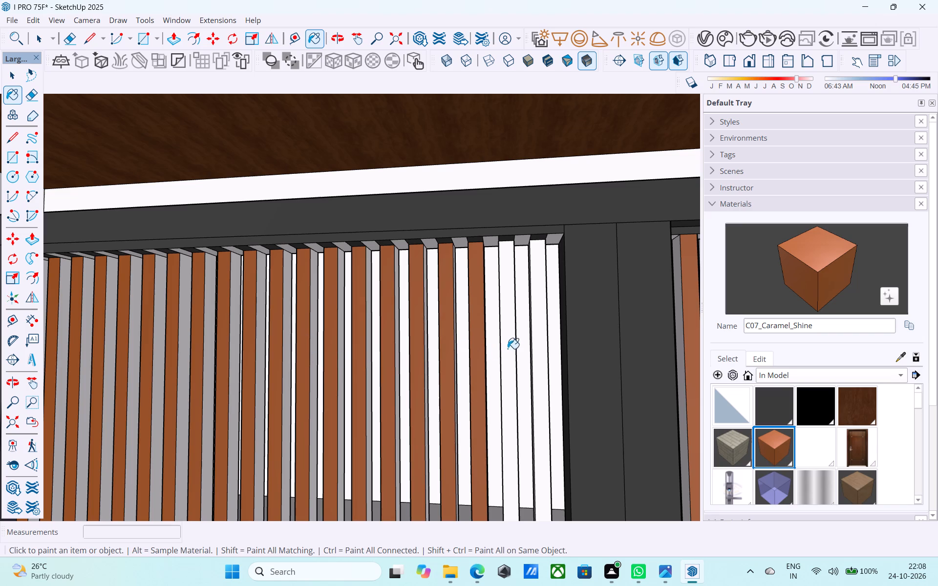
{"action": "left_click", "coordinate": [509, 348]}
{"action": "left_click", "coordinate": [542, 337]}
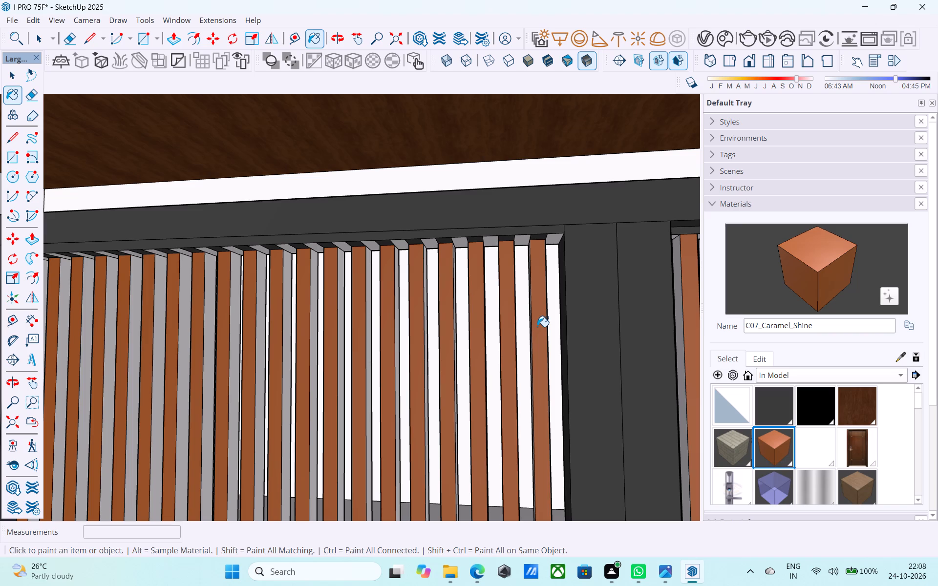
Save the model.
{"action": "key", "text": "ctrl+s"}
{"action": "key", "text": "ctrl+s"}
{"action": "key", "text": "ctrl+s"}
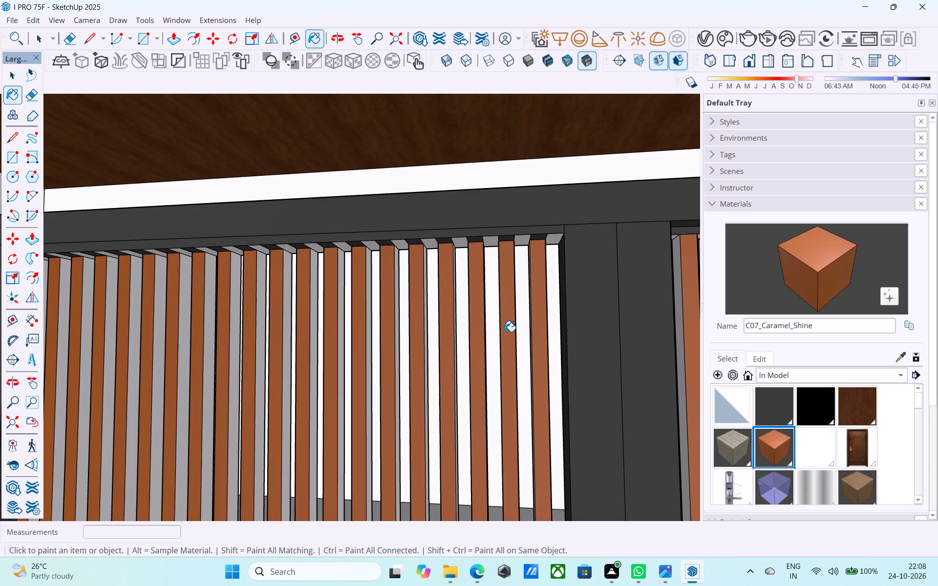
{"action": "key", "text": "space"}
Paint the unfinished top face of the gate frame with the dark grey Color_007 material.
{"action": "scroll", "coordinate": [494, 331], "scroll_direction": "down", "scroll_amount": 12}
{"action": "middle_click_drag", "start_coordinate": [488, 325], "coordinate": [523, 396]}
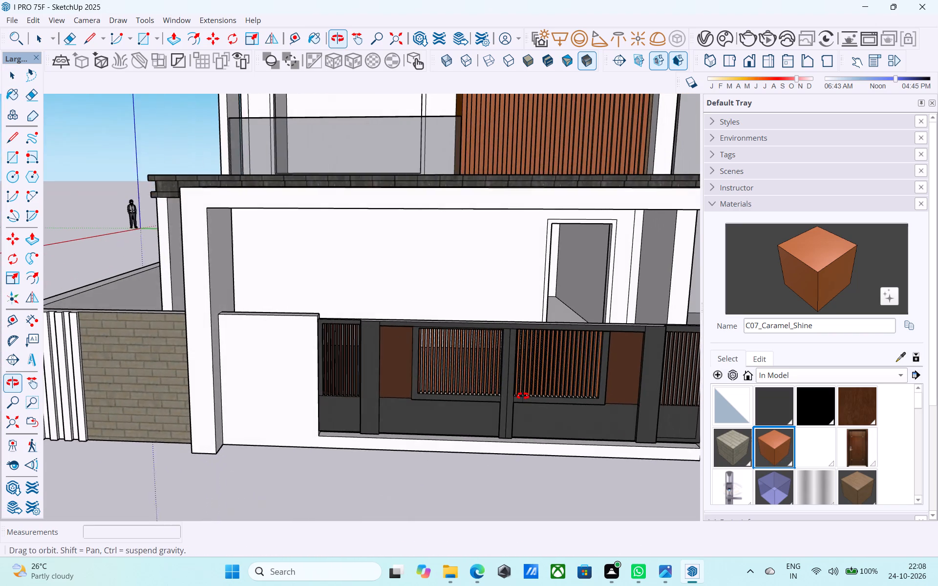
{"action": "middle_click_drag", "start_coordinate": [523, 396], "coordinate": [526, 394]}
{"action": "scroll", "coordinate": [563, 372], "scroll_direction": "up", "scroll_amount": 5}
{"action": "scroll", "coordinate": [563, 372], "scroll_direction": "down", "scroll_amount": 5}
{"action": "middle_click_drag", "start_coordinate": [554, 385], "coordinate": [289, 377], "text": "shift"}
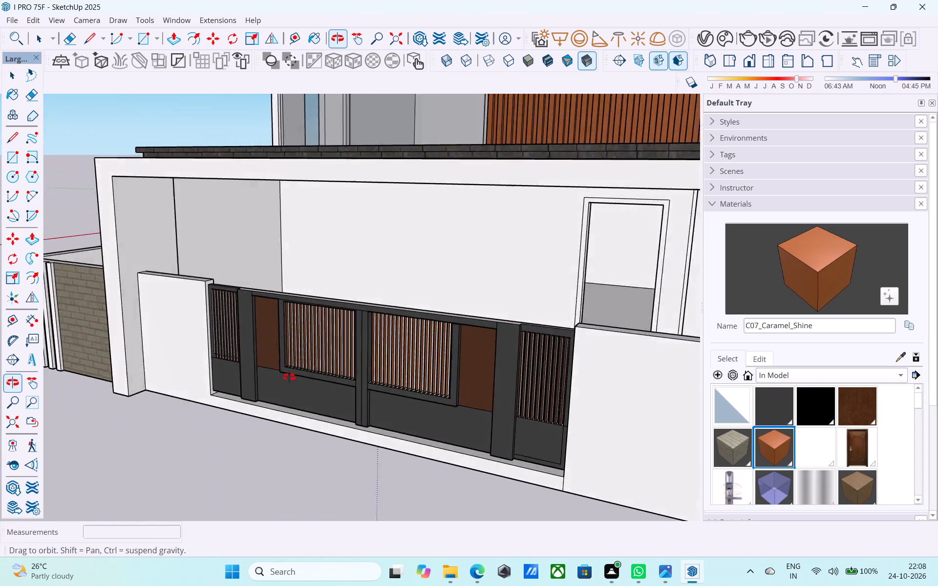
{"action": "middle_click_drag", "start_coordinate": [289, 377], "coordinate": [173, 442], "text": "shift"}
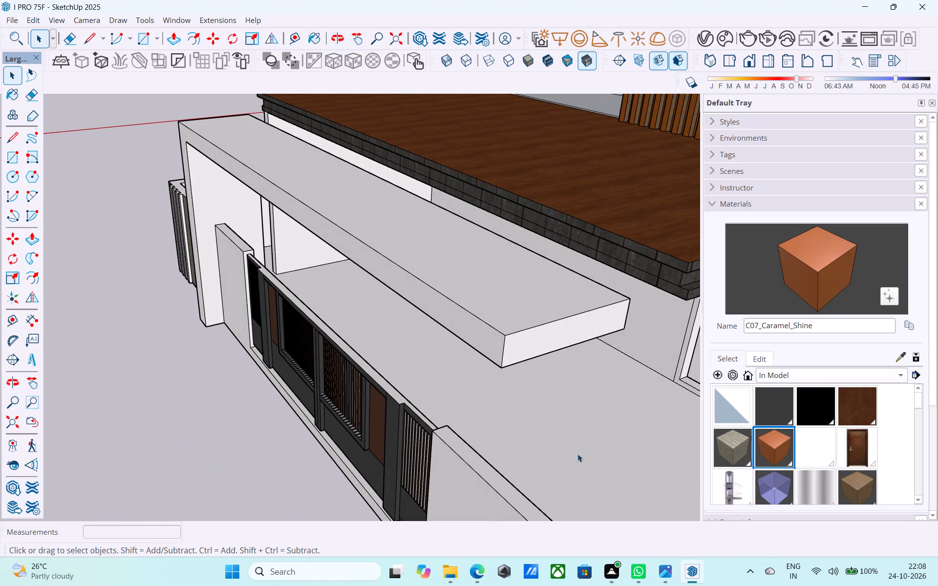
{"action": "left_click", "coordinate": [774, 409]}
{"action": "scroll", "coordinate": [524, 414], "scroll_direction": "up", "scroll_amount": 8}
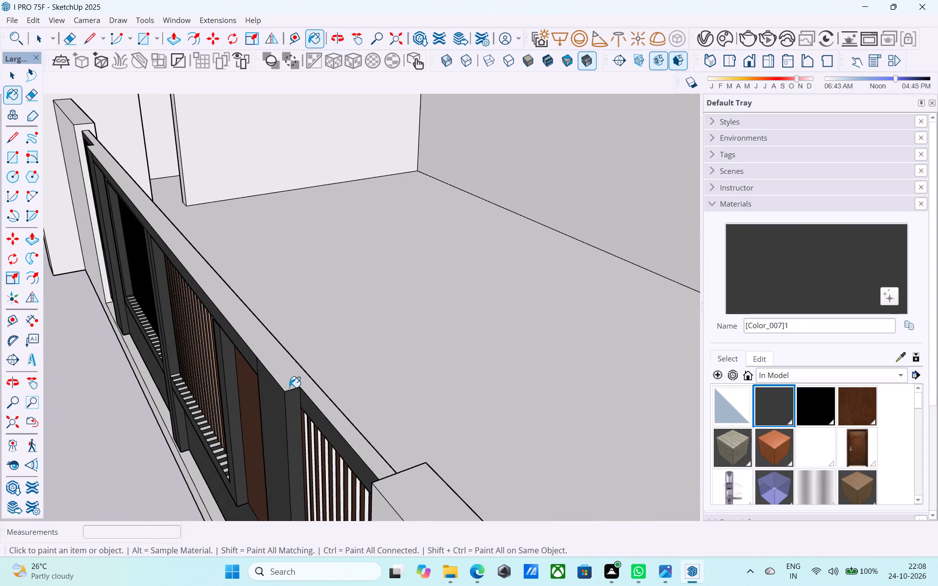
{"action": "left_click", "coordinate": [288, 385]}
{"action": "scroll", "coordinate": [288, 385], "scroll_direction": "down", "scroll_amount": 4}
{"action": "middle_click_drag", "start_coordinate": [282, 404], "coordinate": [283, 422], "text": "shift"}
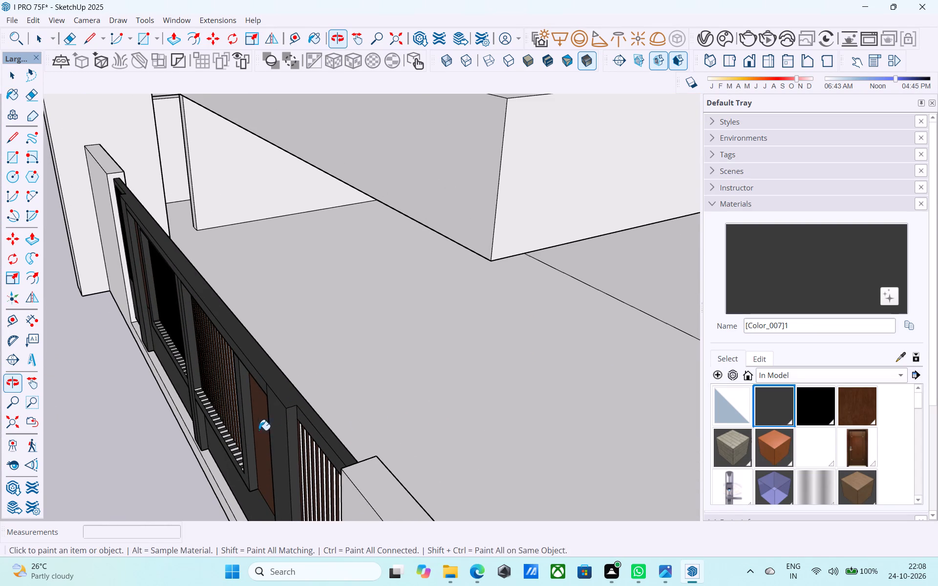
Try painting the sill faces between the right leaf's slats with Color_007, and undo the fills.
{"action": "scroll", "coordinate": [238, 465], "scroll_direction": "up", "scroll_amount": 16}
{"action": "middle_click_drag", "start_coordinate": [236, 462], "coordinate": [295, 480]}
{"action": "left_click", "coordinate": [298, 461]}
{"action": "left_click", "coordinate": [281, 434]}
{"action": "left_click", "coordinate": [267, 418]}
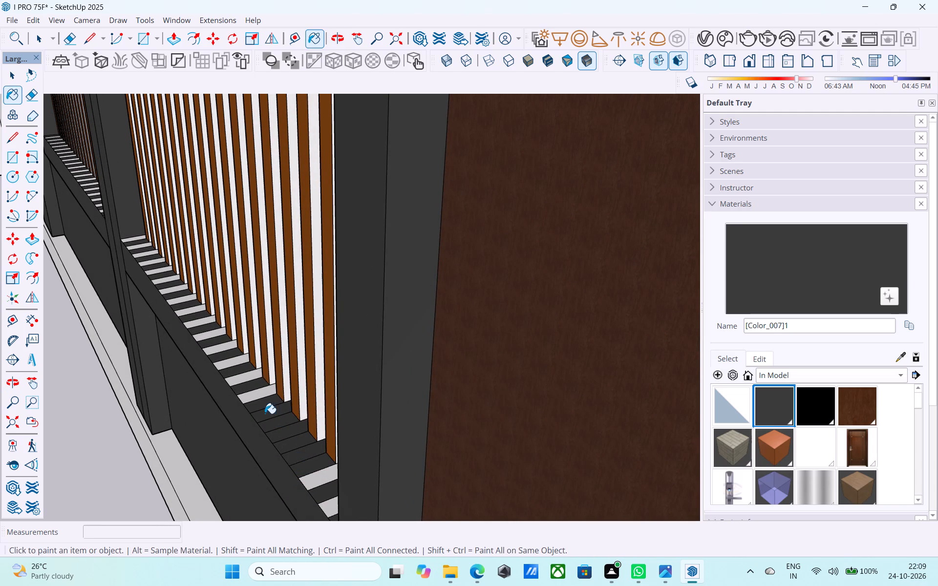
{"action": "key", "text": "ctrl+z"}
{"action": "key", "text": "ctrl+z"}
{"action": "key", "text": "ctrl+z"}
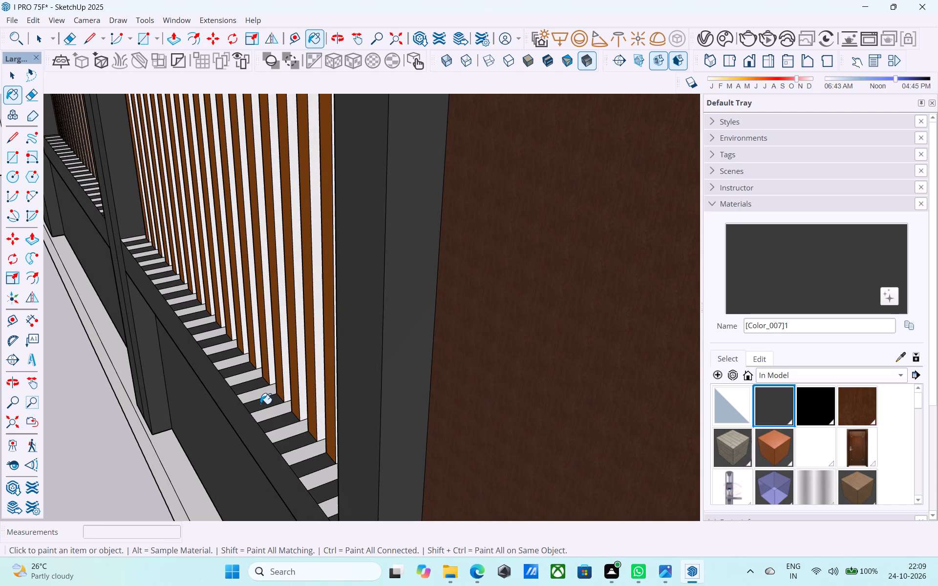
Save the model.
{"action": "key", "text": "space"}
{"action": "scroll", "coordinate": [260, 401], "scroll_direction": "down", "scroll_amount": 7}
{"action": "key", "text": "ctrl+s"}
Paint the right side panel's slat side faces that face the gate's centre with the dark grey Color_007 material.
{"action": "scroll", "coordinate": [260, 402], "scroll_direction": "down", "scroll_amount": 11}
{"action": "middle_click_drag", "start_coordinate": [260, 412], "coordinate": [309, 368]}
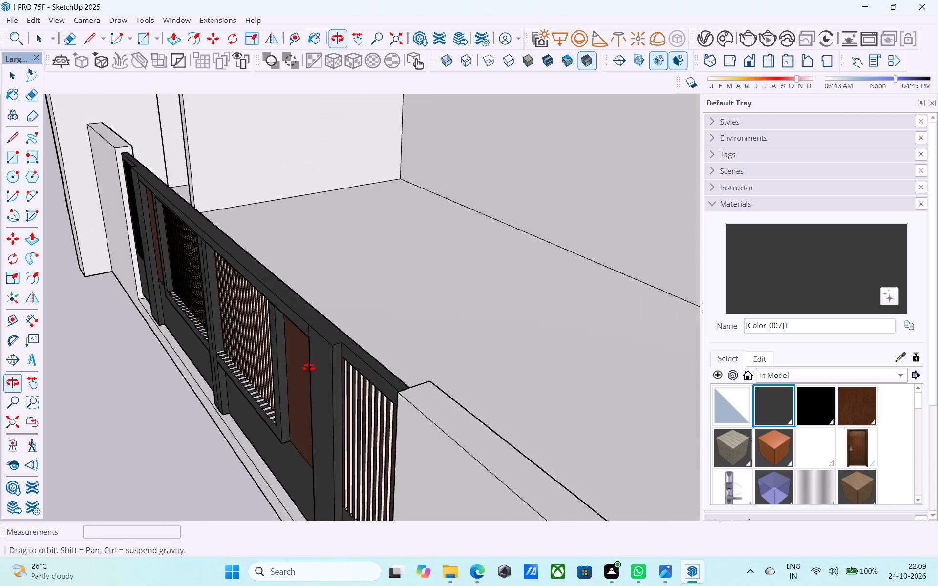
{"action": "middle_click_drag", "start_coordinate": [309, 368], "coordinate": [345, 334]}
{"action": "scroll", "coordinate": [345, 335], "scroll_direction": "down", "scroll_amount": 5}
{"action": "middle_click_drag", "start_coordinate": [348, 367], "coordinate": [687, 352]}
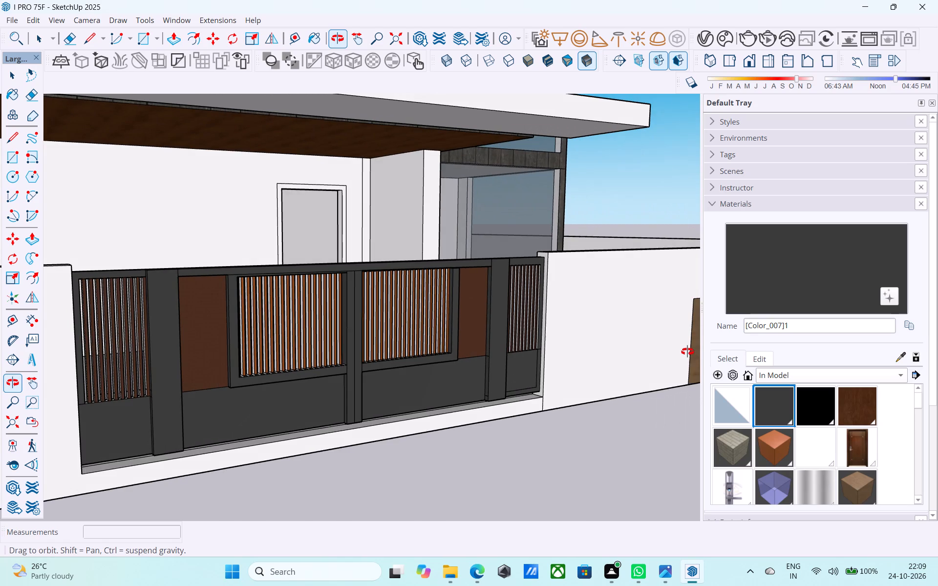
{"action": "middle_click_drag", "start_coordinate": [687, 352], "coordinate": [704, 362]}
{"action": "left_click", "coordinate": [784, 410]}
{"action": "scroll", "coordinate": [534, 303], "scroll_direction": "up", "scroll_amount": 3}
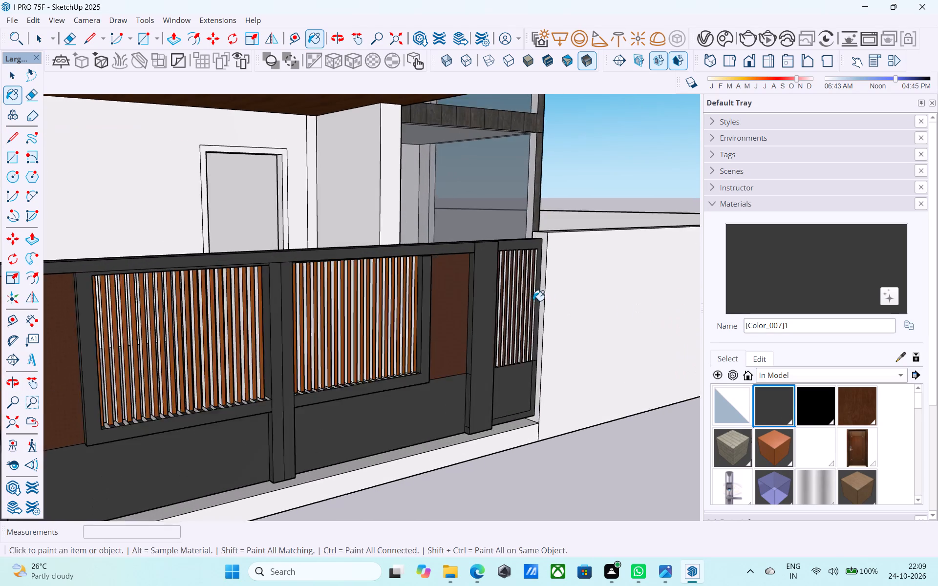
{"action": "scroll", "coordinate": [533, 301], "scroll_direction": "up", "scroll_amount": 13}
{"action": "left_click", "coordinate": [544, 300]}
{"action": "scroll", "coordinate": [535, 300], "scroll_direction": "up", "scroll_amount": 4}
{"action": "left_click", "coordinate": [524, 300]}
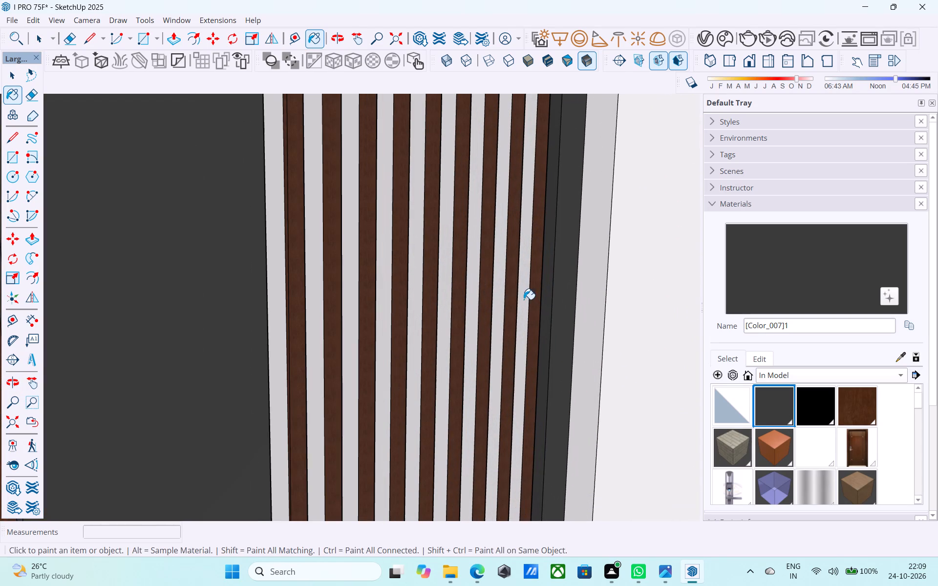
{"action": "left_click", "coordinate": [499, 305]}
{"action": "left_click", "coordinate": [477, 309]}
{"action": "left_click", "coordinate": [445, 316]}
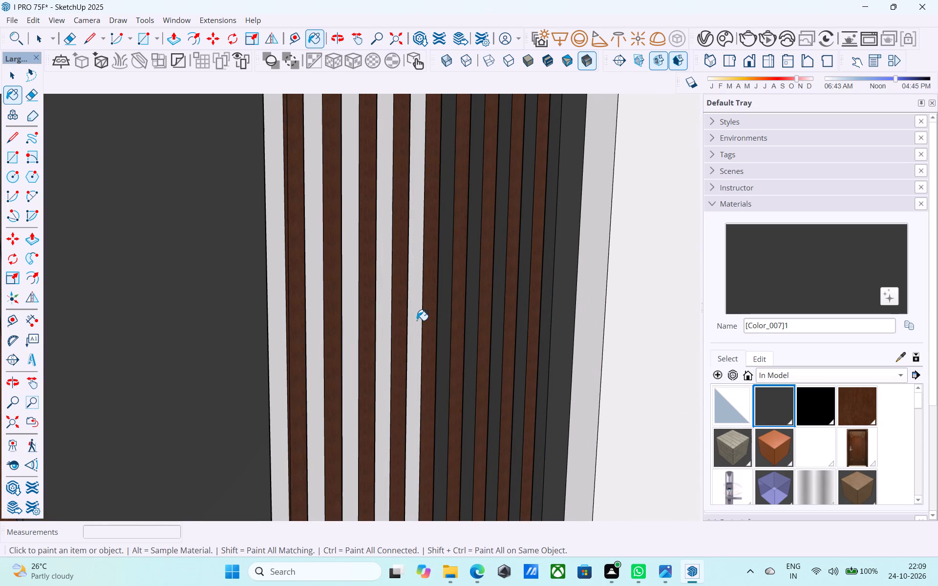
{"action": "left_click", "coordinate": [417, 320]}
{"action": "left_click", "coordinate": [382, 324]}
{"action": "left_click", "coordinate": [356, 326]}
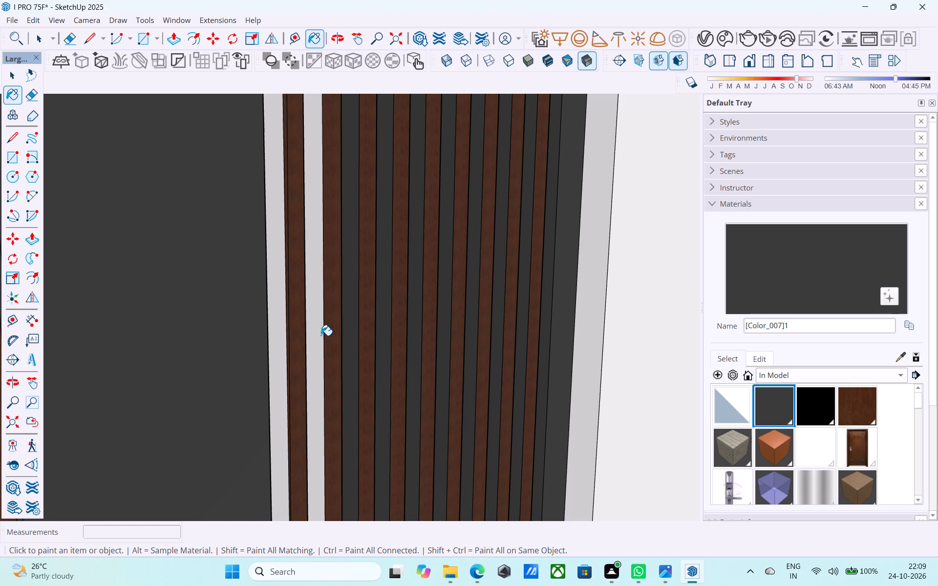
{"action": "left_click", "coordinate": [314, 335]}
{"action": "left_click", "coordinate": [283, 338]}
{"action": "scroll", "coordinate": [341, 340], "scroll_direction": "down", "scroll_amount": 11}
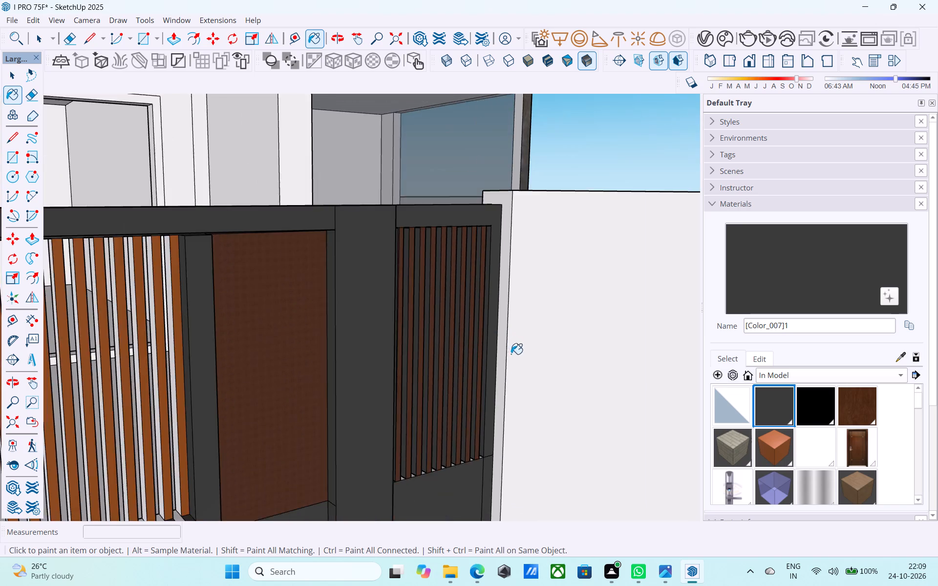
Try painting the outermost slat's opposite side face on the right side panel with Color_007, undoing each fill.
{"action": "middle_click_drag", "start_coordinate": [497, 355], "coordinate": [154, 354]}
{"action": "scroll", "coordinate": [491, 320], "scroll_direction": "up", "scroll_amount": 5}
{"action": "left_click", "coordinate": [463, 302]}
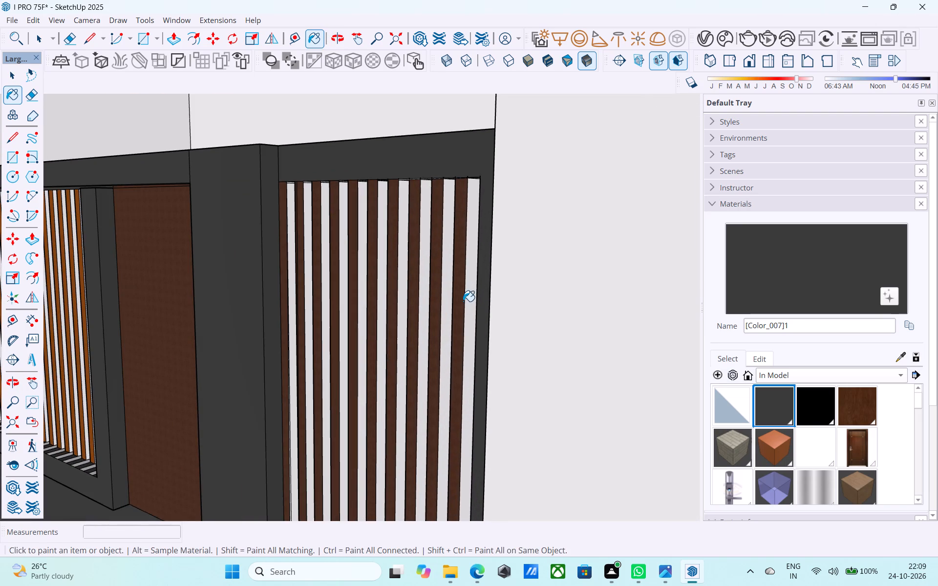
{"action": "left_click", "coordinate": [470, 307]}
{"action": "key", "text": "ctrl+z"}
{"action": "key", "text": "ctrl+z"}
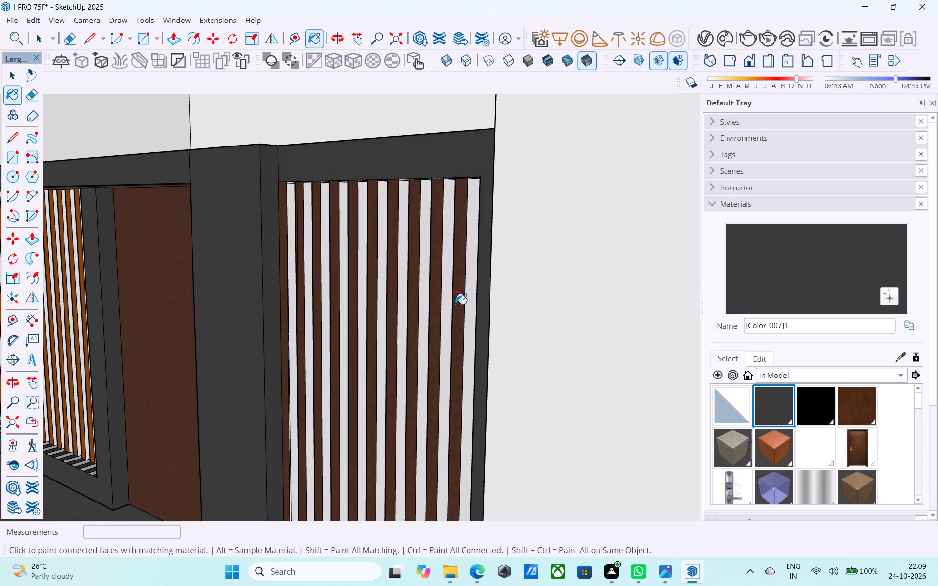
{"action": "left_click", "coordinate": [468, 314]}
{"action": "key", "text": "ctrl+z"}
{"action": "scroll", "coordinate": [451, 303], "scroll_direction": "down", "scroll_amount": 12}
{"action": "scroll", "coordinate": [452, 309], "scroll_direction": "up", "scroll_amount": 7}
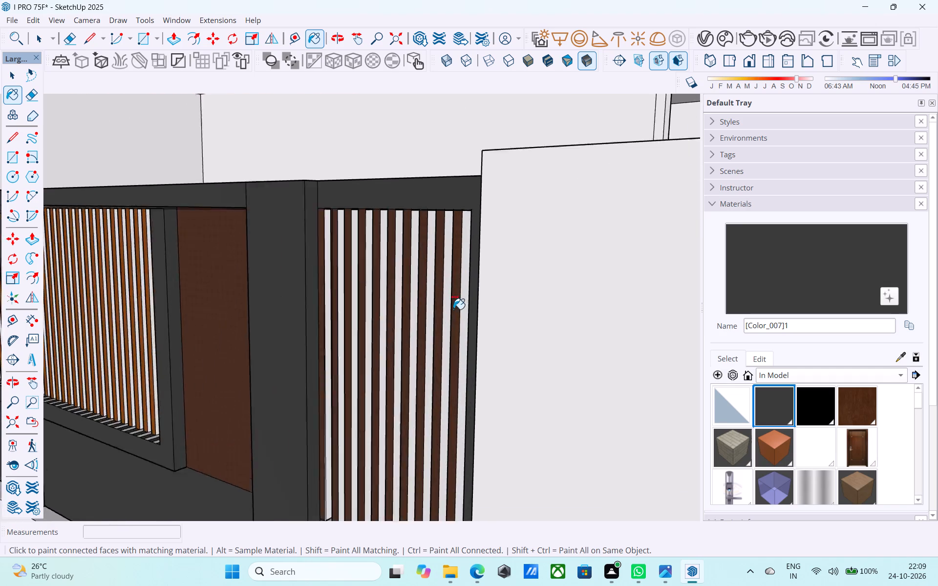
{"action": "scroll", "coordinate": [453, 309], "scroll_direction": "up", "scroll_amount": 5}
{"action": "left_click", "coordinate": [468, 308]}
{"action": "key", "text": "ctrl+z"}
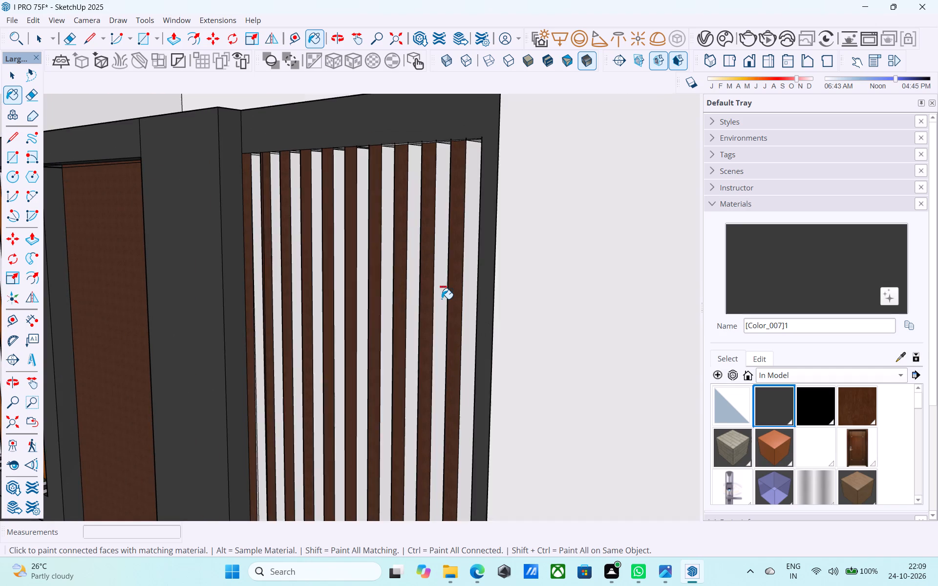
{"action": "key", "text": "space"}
Paint the right side panel's slat side faces that face the boundary wall with the dark grey Color_007 material.
{"action": "scroll", "coordinate": [442, 299], "scroll_direction": "down", "scroll_amount": 20}
{"action": "scroll", "coordinate": [442, 299], "scroll_direction": "down", "scroll_amount": 2}
{"action": "middle_click_drag", "start_coordinate": [434, 307], "coordinate": [628, 302]}
{"action": "double_click", "coordinate": [487, 314]}
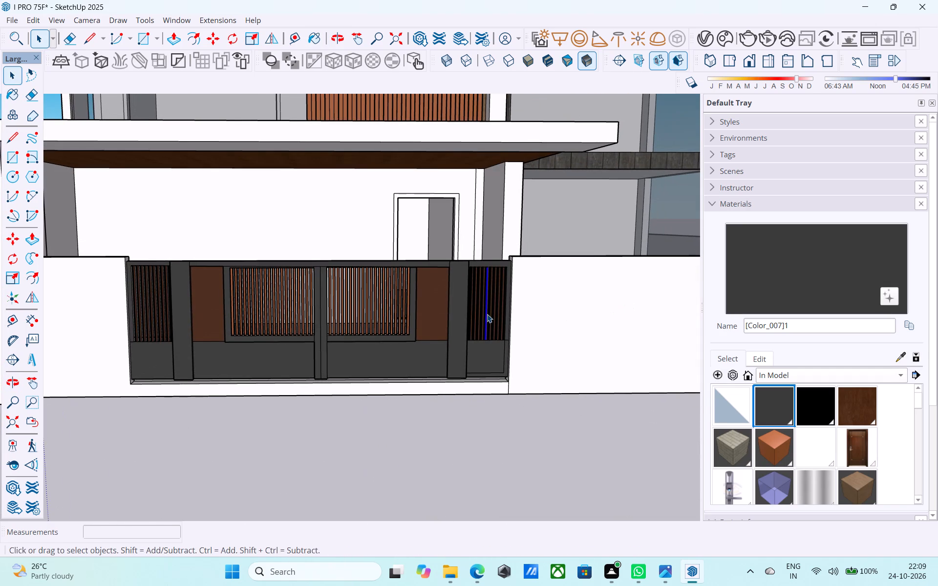
{"action": "scroll", "coordinate": [466, 318], "scroll_direction": "up", "scroll_amount": 3}
{"action": "left_click", "coordinate": [465, 318]}
{"action": "middle_click_drag", "start_coordinate": [499, 316], "coordinate": [334, 325]}
{"action": "scroll", "coordinate": [483, 312], "scroll_direction": "up", "scroll_amount": 5}
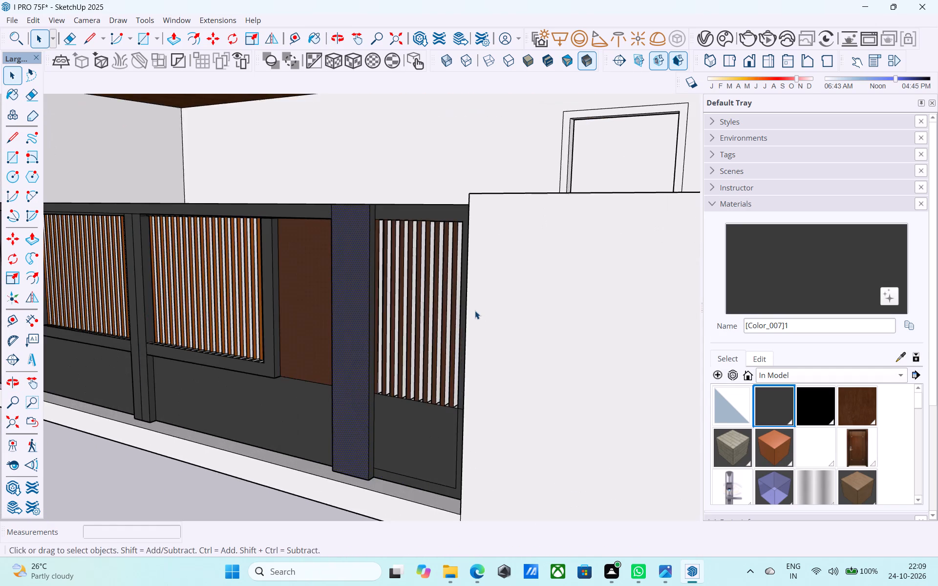
{"action": "scroll", "coordinate": [475, 311], "scroll_direction": "up", "scroll_amount": 3}
{"action": "middle_click_drag", "start_coordinate": [463, 311], "coordinate": [373, 374]}
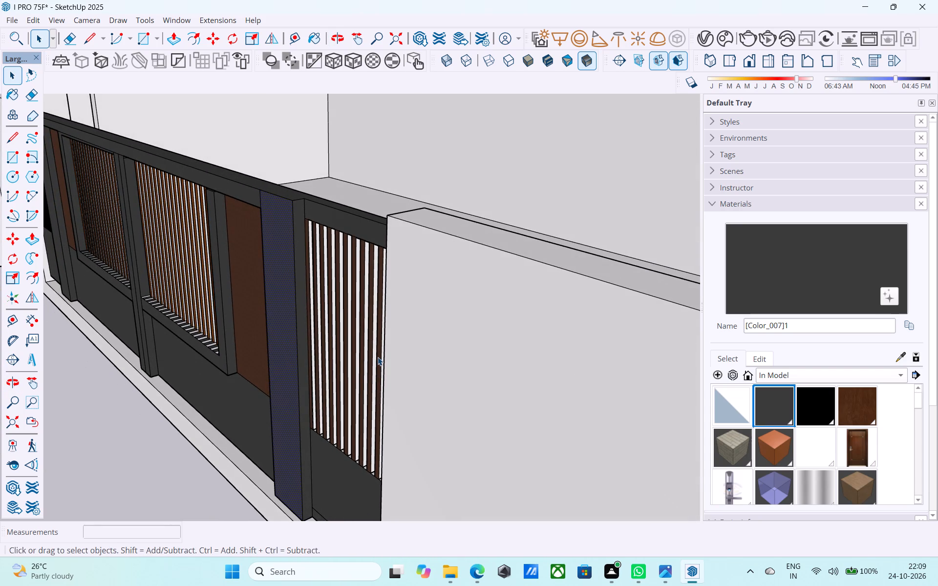
{"action": "key", "text": "b"}
{"action": "scroll", "coordinate": [349, 334], "scroll_direction": "up", "scroll_amount": 5}
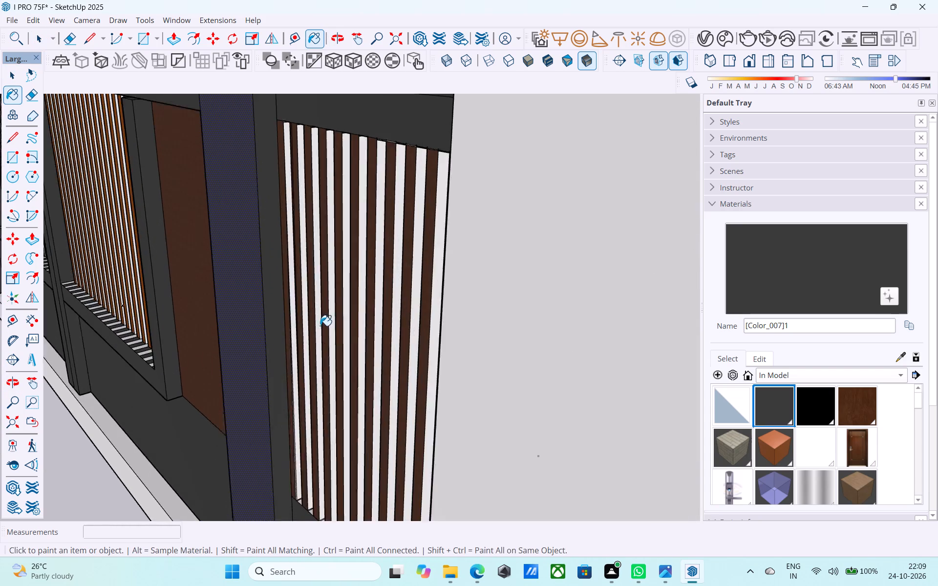
{"action": "scroll", "coordinate": [320, 326], "scroll_direction": "up", "scroll_amount": 6}
{"action": "left_click", "coordinate": [288, 319]}
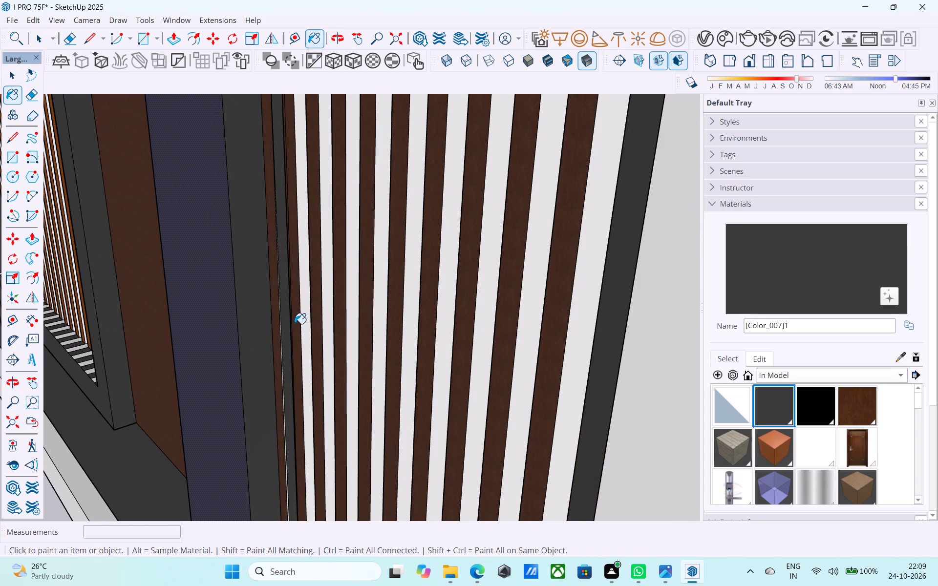
{"action": "left_click", "coordinate": [303, 328]}
{"action": "left_click", "coordinate": [325, 342]}
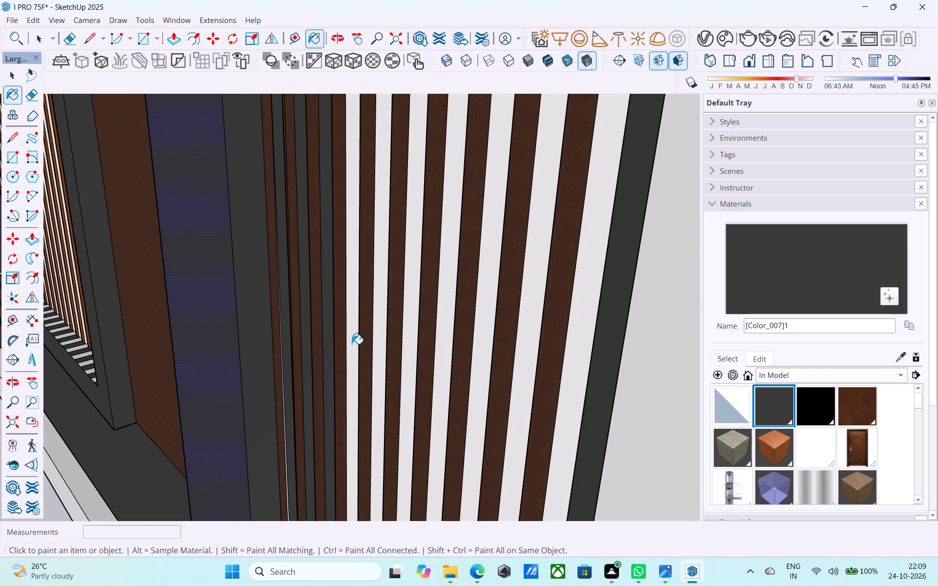
{"action": "left_click", "coordinate": [352, 343]}
{"action": "left_click", "coordinate": [379, 346]}
{"action": "left_click", "coordinate": [411, 350]}
{"action": "left_click", "coordinate": [450, 353]}
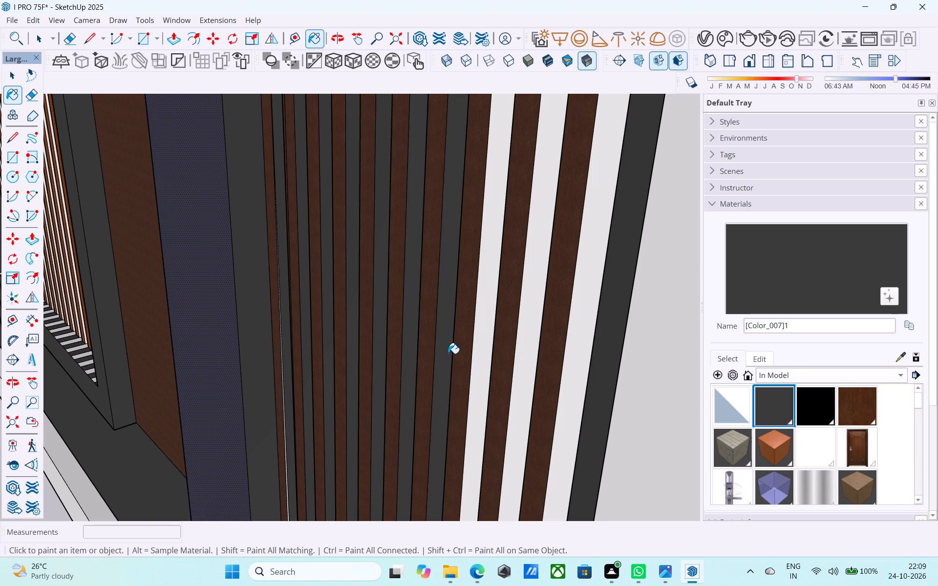
{"action": "left_click", "coordinate": [474, 360]}
{"action": "left_click", "coordinate": [517, 356]}
{"action": "left_click", "coordinate": [583, 355]}
Paint the outward-facing slat sides of the right leaf with Color_007, from the outer edge to about the middle.
{"action": "scroll", "coordinate": [582, 354], "scroll_direction": "down", "scroll_amount": 4}
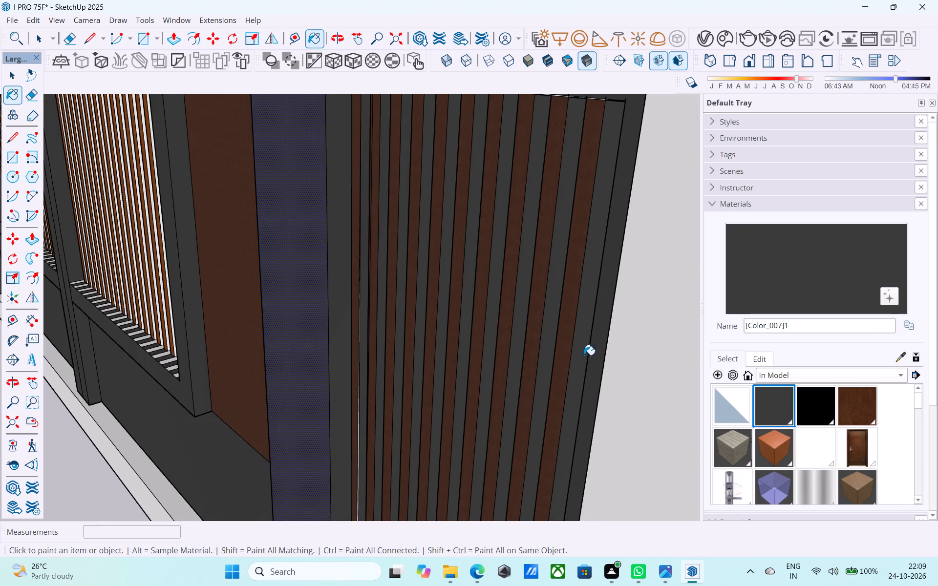
{"action": "scroll", "coordinate": [584, 355], "scroll_direction": "down", "scroll_amount": 11}
{"action": "scroll", "coordinate": [529, 375], "scroll_direction": "down", "scroll_amount": 5}
{"action": "scroll", "coordinate": [418, 334], "scroll_direction": "up", "scroll_amount": 11}
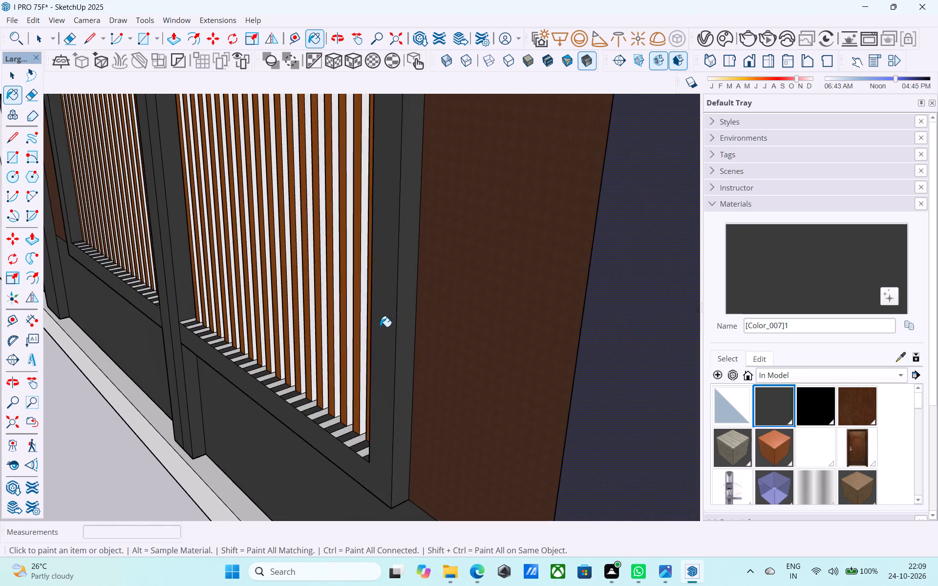
{"action": "scroll", "coordinate": [380, 327], "scroll_direction": "up", "scroll_amount": 5}
{"action": "middle_click_drag", "start_coordinate": [361, 348], "coordinate": [402, 354], "text": "shift"}
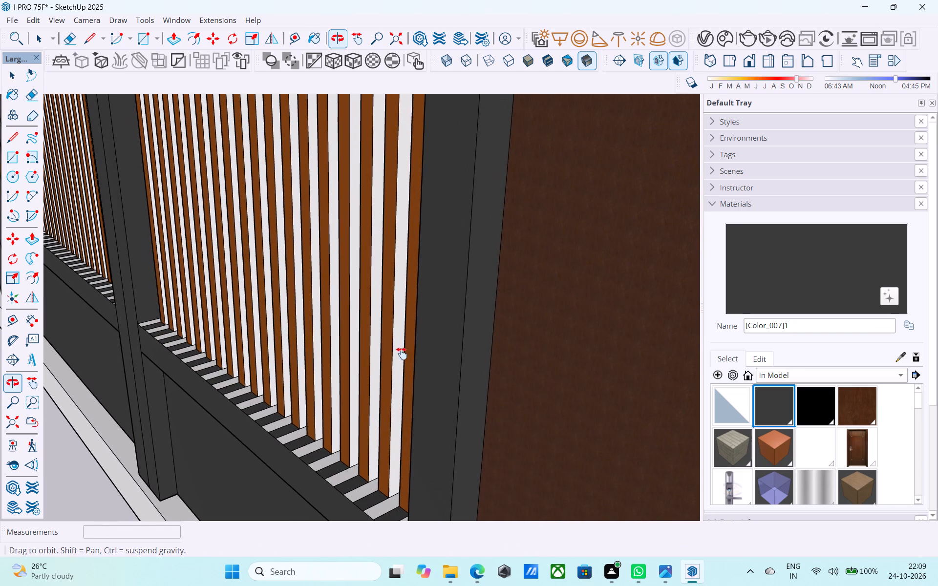
{"action": "middle_click_drag", "start_coordinate": [402, 354], "coordinate": [398, 348], "text": "shift"}
{"action": "scroll", "coordinate": [398, 348], "scroll_direction": "up", "scroll_amount": 4}
{"action": "left_click", "coordinate": [385, 346]}
{"action": "left_click", "coordinate": [360, 337]}
{"action": "middle_click_drag", "start_coordinate": [349, 333], "coordinate": [397, 358], "text": "shift"}
{"action": "left_click", "coordinate": [372, 351]}
{"action": "left_click", "coordinate": [343, 335]}
{"action": "middle_click_drag", "start_coordinate": [338, 332], "coordinate": [342, 335]}
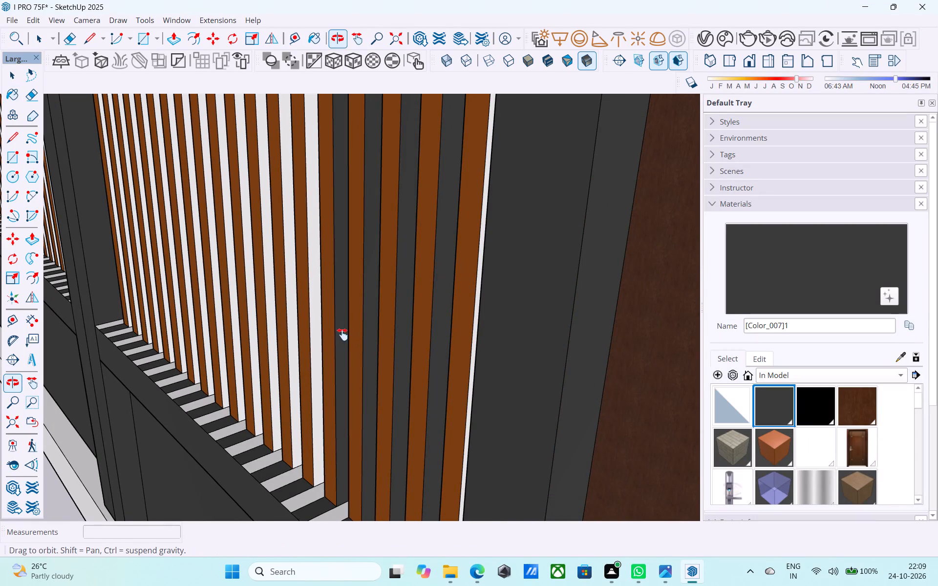
{"action": "middle_click_drag", "start_coordinate": [342, 335], "coordinate": [367, 359]}
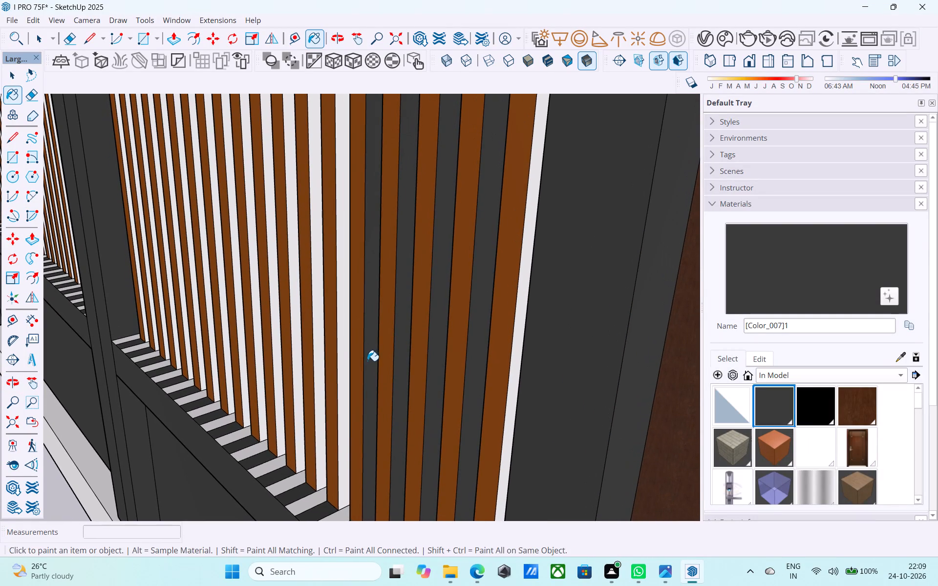
{"action": "scroll", "coordinate": [351, 351], "scroll_direction": "up", "scroll_amount": 1}
{"action": "left_click", "coordinate": [342, 347]}
{"action": "left_click", "coordinate": [313, 335]}
{"action": "middle_click_drag", "start_coordinate": [312, 335], "coordinate": [366, 360], "text": "shift"}
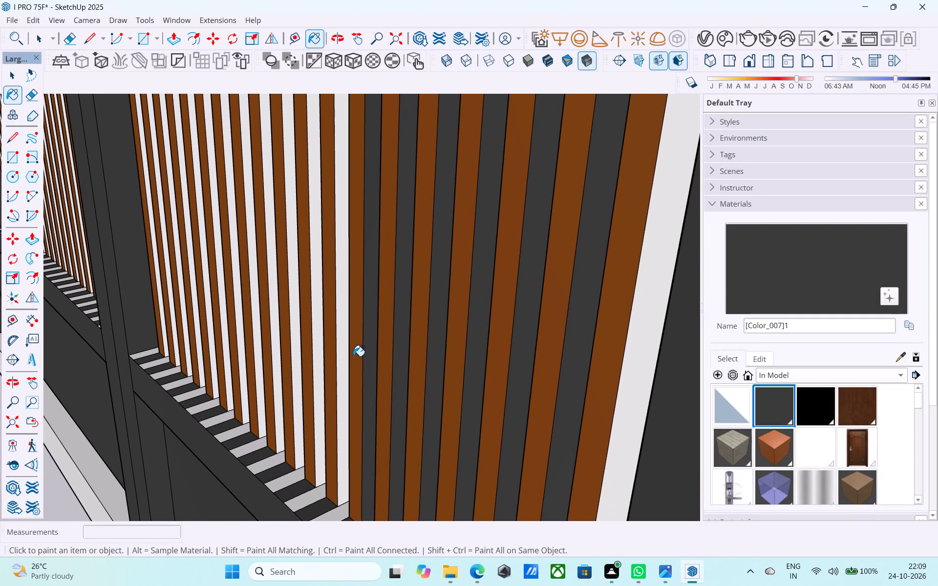
{"action": "left_click", "coordinate": [335, 347]}
{"action": "left_click", "coordinate": [319, 335]}
Paint the right leaf's remaining outward-facing slat sides up to the centre post with Color_007, including the skipped one.
{"action": "middle_click_drag", "start_coordinate": [306, 319], "coordinate": [331, 337], "text": "shift"}
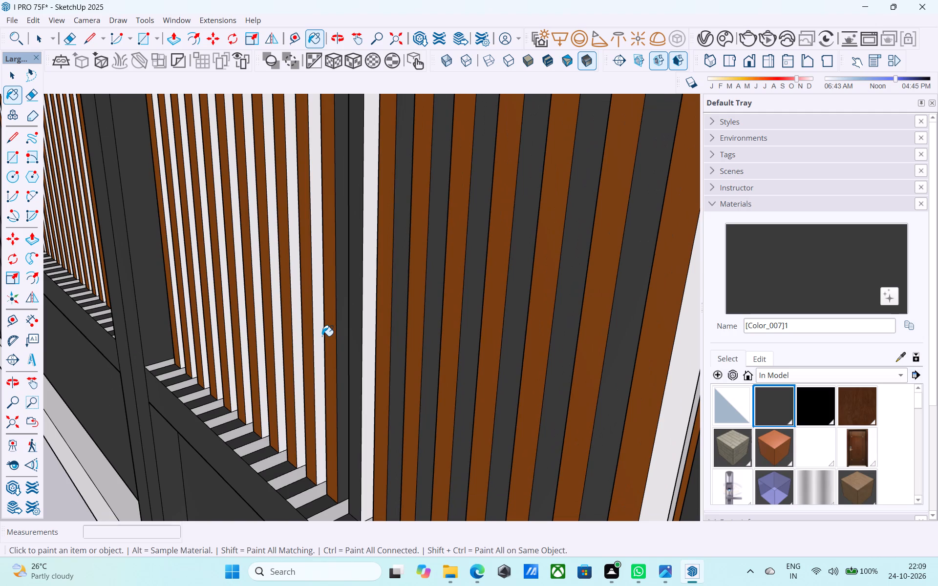
{"action": "left_click", "coordinate": [322, 336]}
{"action": "left_click", "coordinate": [298, 319]}
{"action": "middle_click_drag", "start_coordinate": [289, 317], "coordinate": [324, 342], "text": "shift"}
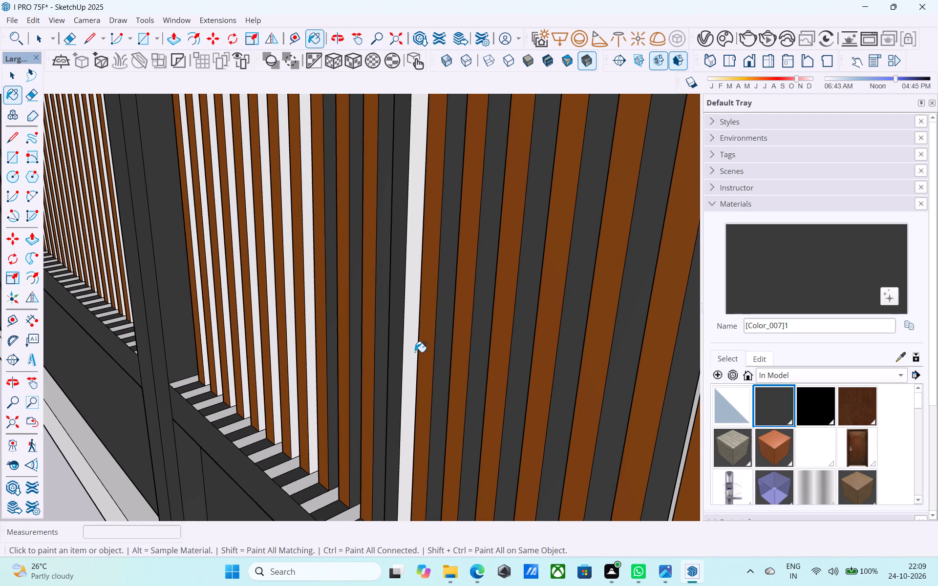
{"action": "left_click", "coordinate": [415, 352]}
{"action": "middle_click_drag", "start_coordinate": [367, 327], "coordinate": [389, 357], "text": "shift"}
{"action": "left_click", "coordinate": [329, 339]}
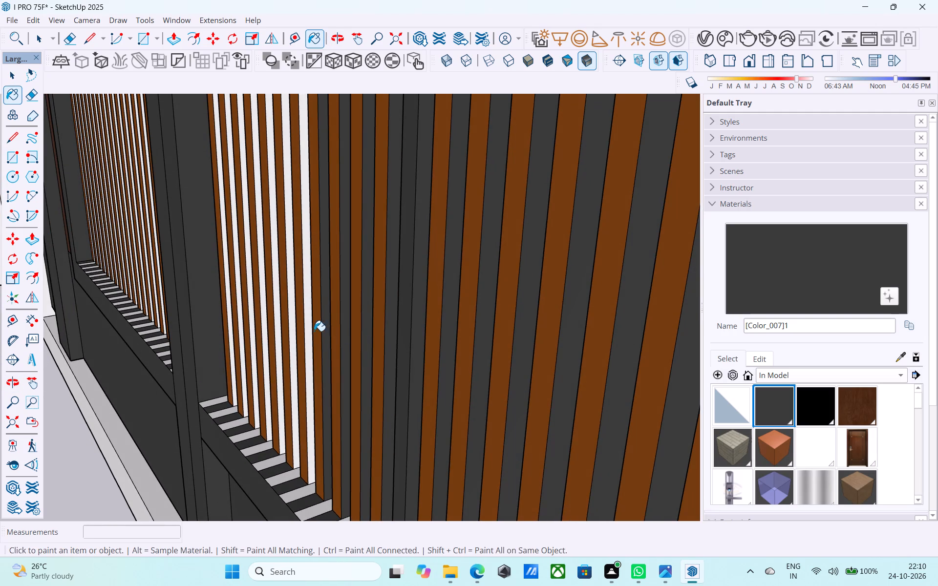
{"action": "left_click", "coordinate": [306, 325]}
{"action": "middle_click_drag", "start_coordinate": [304, 326], "coordinate": [326, 349], "text": "shift"}
{"action": "left_click", "coordinate": [313, 341]}
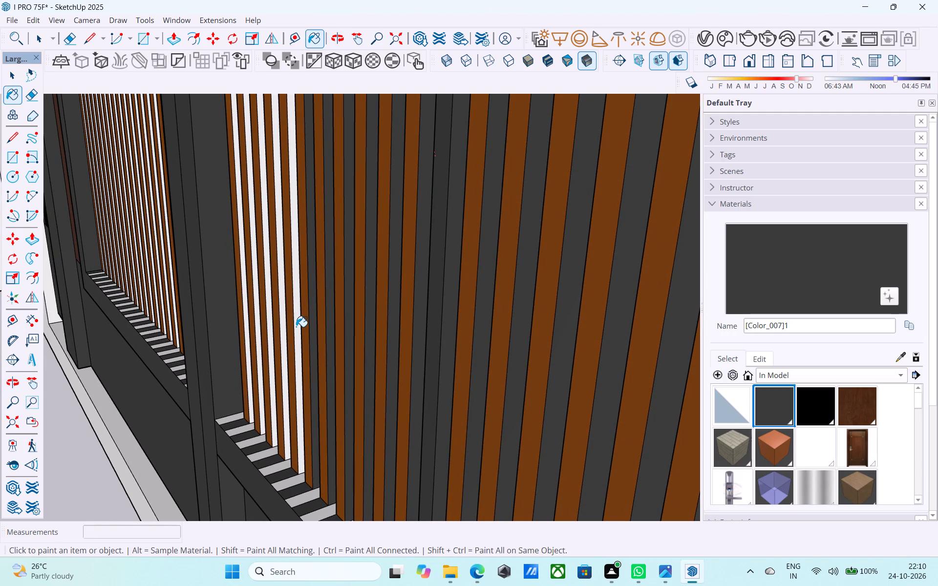
{"action": "left_click", "coordinate": [296, 327]}
{"action": "left_click", "coordinate": [281, 314]}
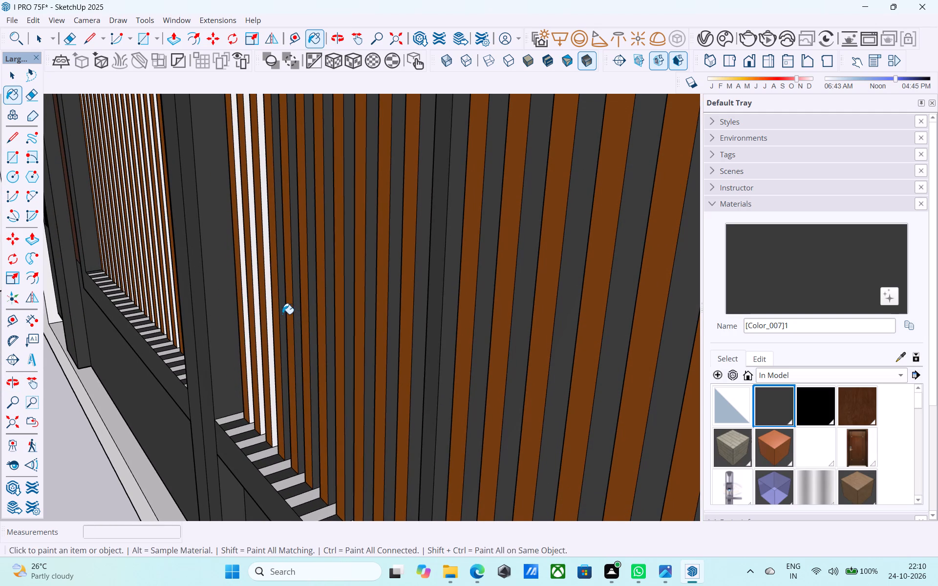
{"action": "left_click", "coordinate": [267, 292]}
{"action": "left_click", "coordinate": [255, 279]}
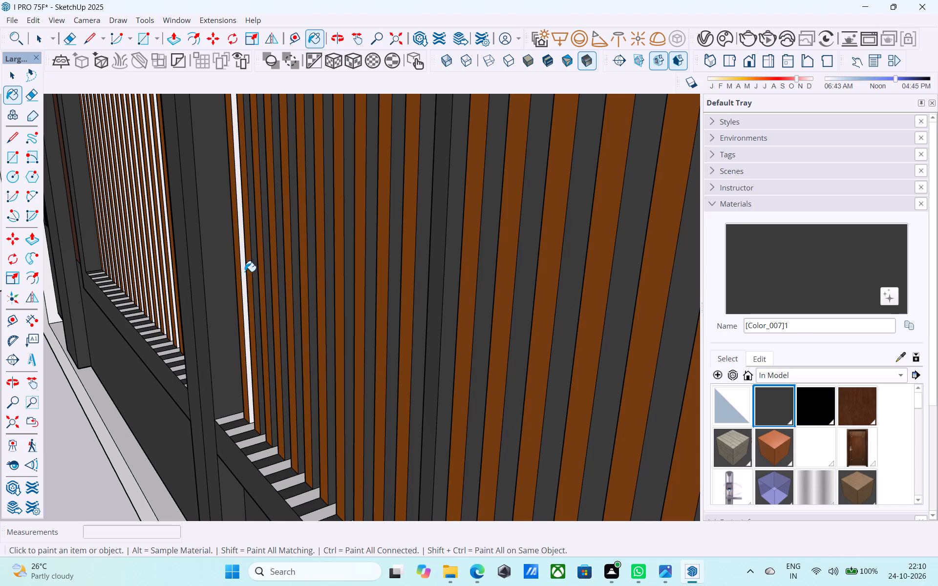
{"action": "left_click", "coordinate": [242, 270]}
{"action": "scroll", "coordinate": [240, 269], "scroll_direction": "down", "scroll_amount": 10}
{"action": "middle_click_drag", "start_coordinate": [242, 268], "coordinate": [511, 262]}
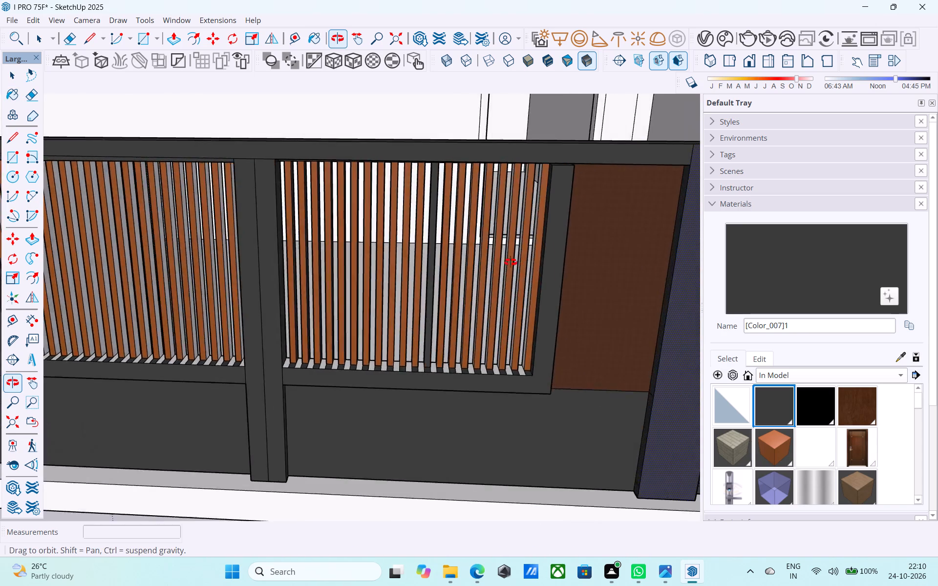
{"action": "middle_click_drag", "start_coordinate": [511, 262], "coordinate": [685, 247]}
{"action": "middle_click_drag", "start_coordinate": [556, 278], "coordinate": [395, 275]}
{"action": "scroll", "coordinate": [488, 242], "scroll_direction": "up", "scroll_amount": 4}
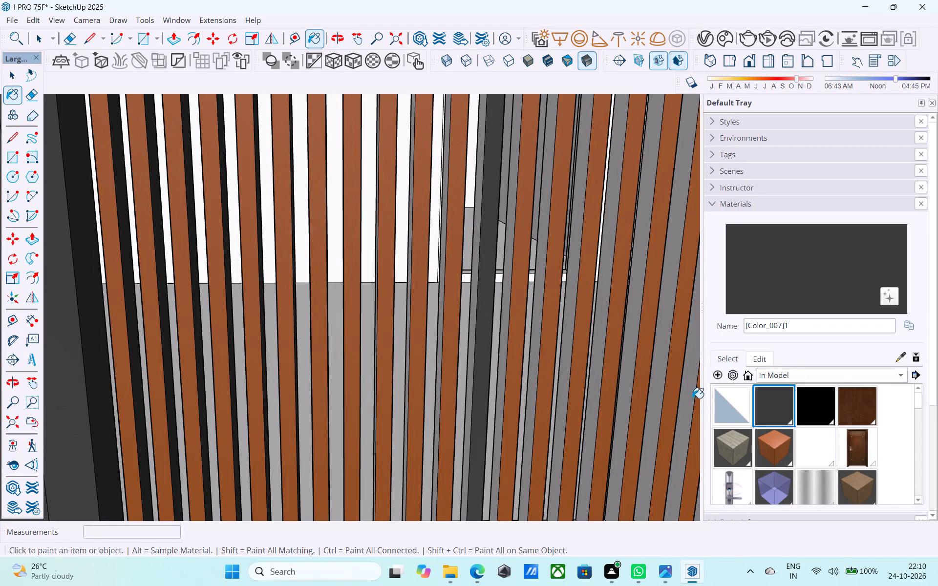
Repaint the dark slat front on the right leaf with the C07_Caramel_Shine material to match its neighbours.
{"action": "left_click", "coordinate": [775, 447]}
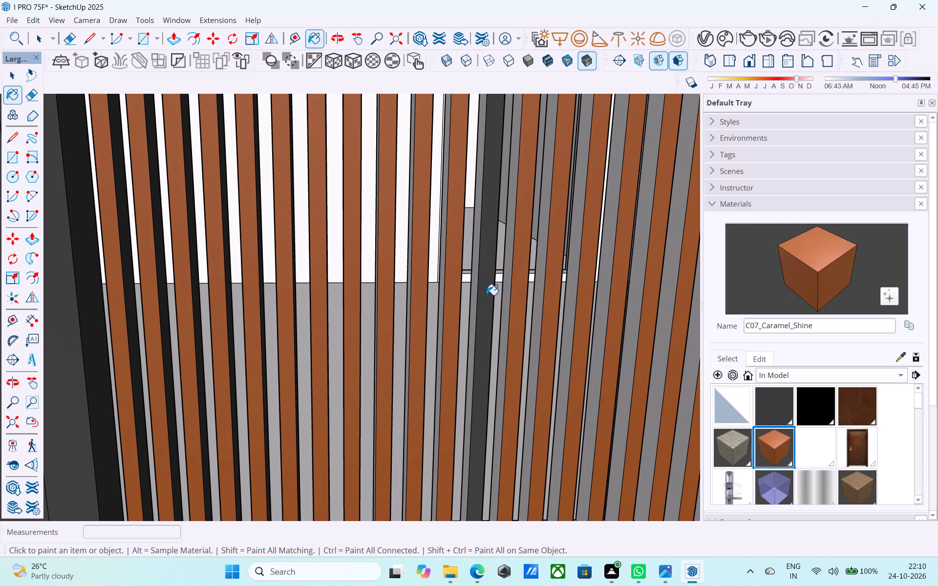
{"action": "left_click", "coordinate": [487, 295]}
{"action": "scroll", "coordinate": [423, 307], "scroll_direction": "down", "scroll_amount": 12}
{"action": "key", "text": "space"}
{"action": "scroll", "coordinate": [376, 316], "scroll_direction": "down", "scroll_amount": 12}
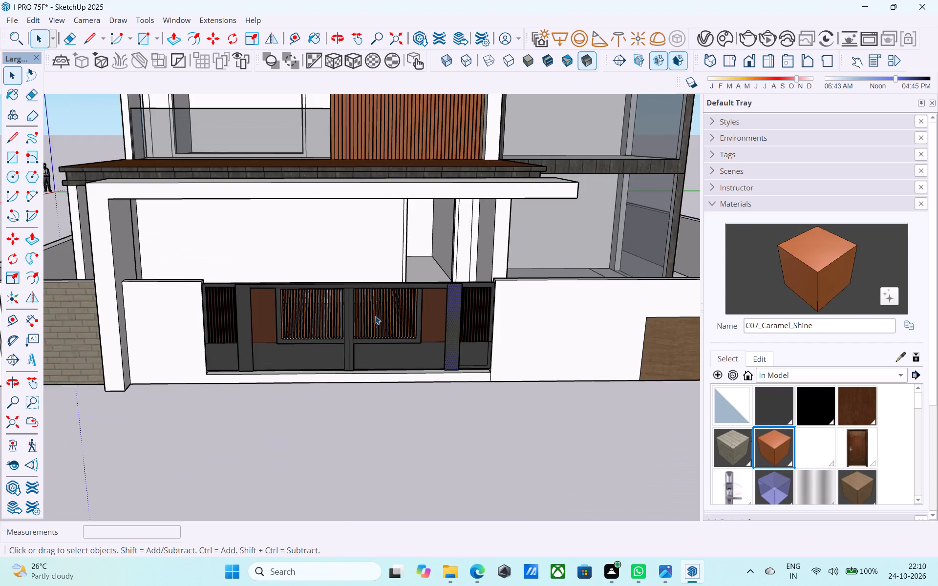
Examine the whole front gate from several distances and angles to check its slat colours.
{"action": "middle_click_drag", "start_coordinate": [374, 316], "coordinate": [365, 295]}
{"action": "scroll", "coordinate": [361, 298], "scroll_direction": "up", "scroll_amount": 4}
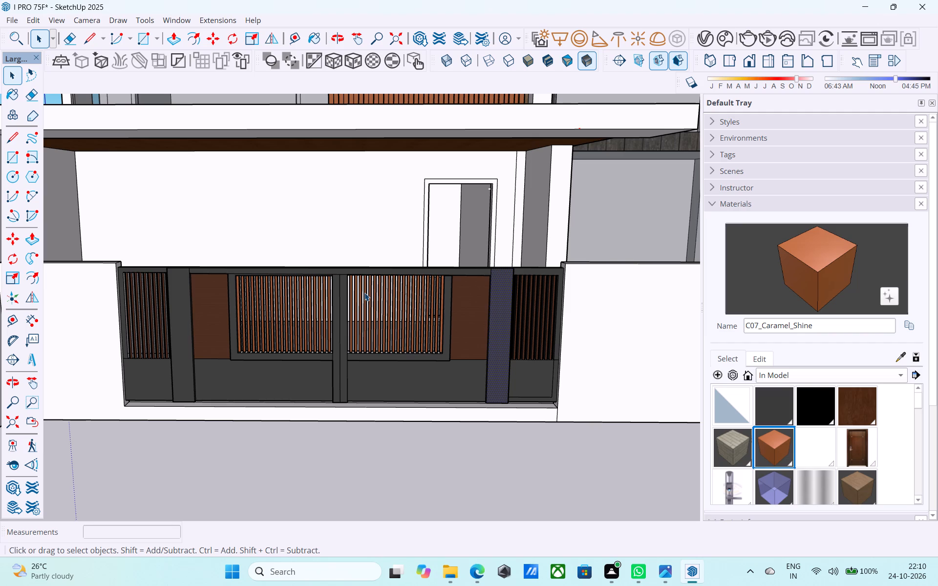
{"action": "middle_click_drag", "start_coordinate": [363, 300], "coordinate": [357, 295]}
{"action": "scroll", "coordinate": [357, 298], "scroll_direction": "down", "scroll_amount": 4}
{"action": "middle_click_drag", "start_coordinate": [354, 306], "coordinate": [341, 288]}
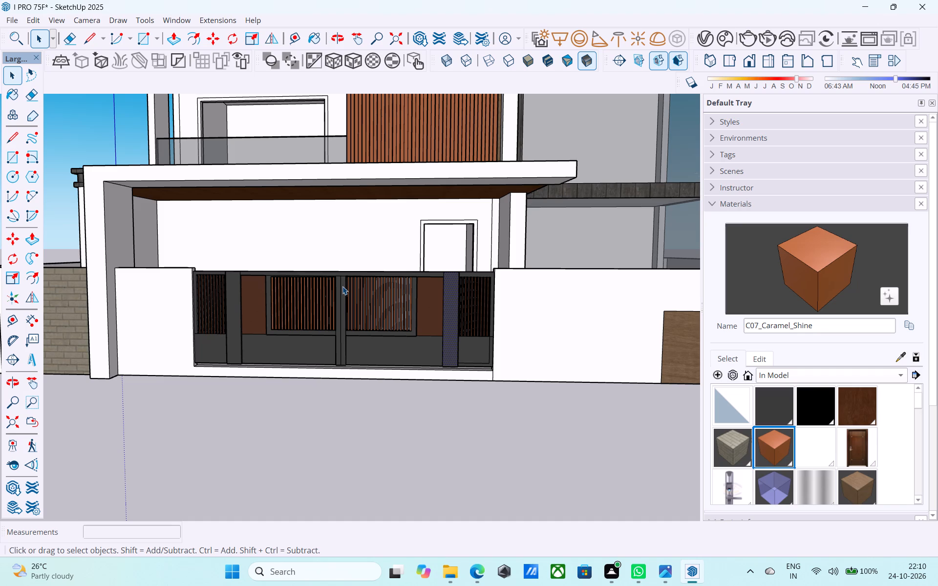
{"action": "middle_click_drag", "start_coordinate": [342, 286], "coordinate": [346, 304]}
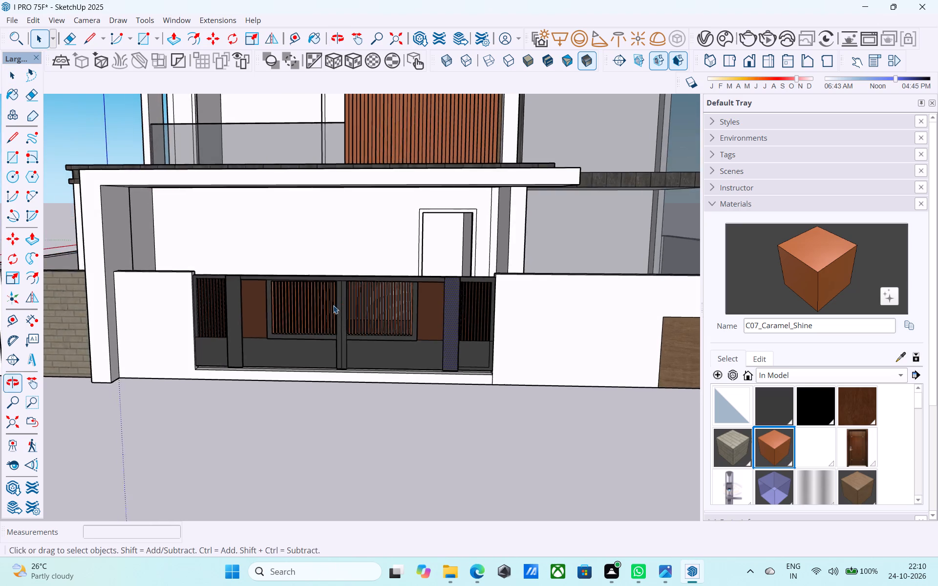
{"action": "scroll", "coordinate": [333, 305], "scroll_direction": "up", "scroll_amount": 4}
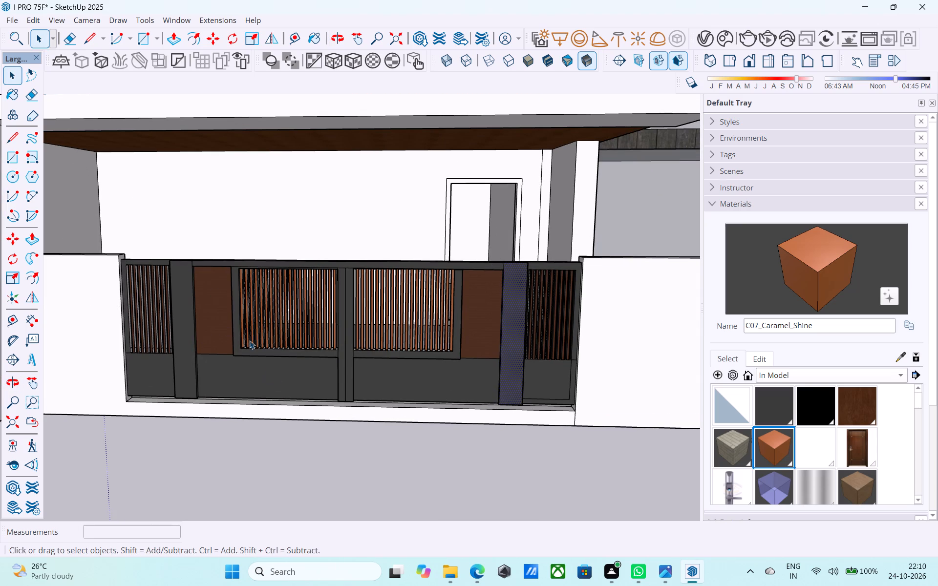
{"action": "scroll", "coordinate": [246, 342], "scroll_direction": "down", "scroll_amount": 17}
{"action": "scroll", "coordinate": [242, 343], "scroll_direction": "up", "scroll_amount": 11}
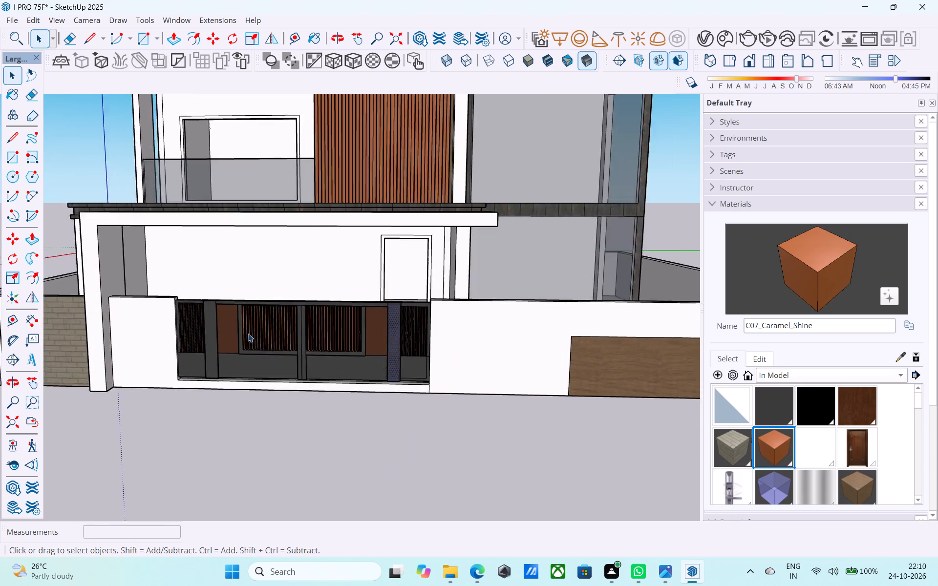
{"action": "scroll", "coordinate": [248, 334], "scroll_direction": "up", "scroll_amount": 6}
{"action": "scroll", "coordinate": [254, 332], "scroll_direction": "down", "scroll_amount": 3}
{"action": "middle_click_drag", "start_coordinate": [257, 332], "coordinate": [306, 434]}
{"action": "scroll", "coordinate": [309, 402], "scroll_direction": "up", "scroll_amount": 1}
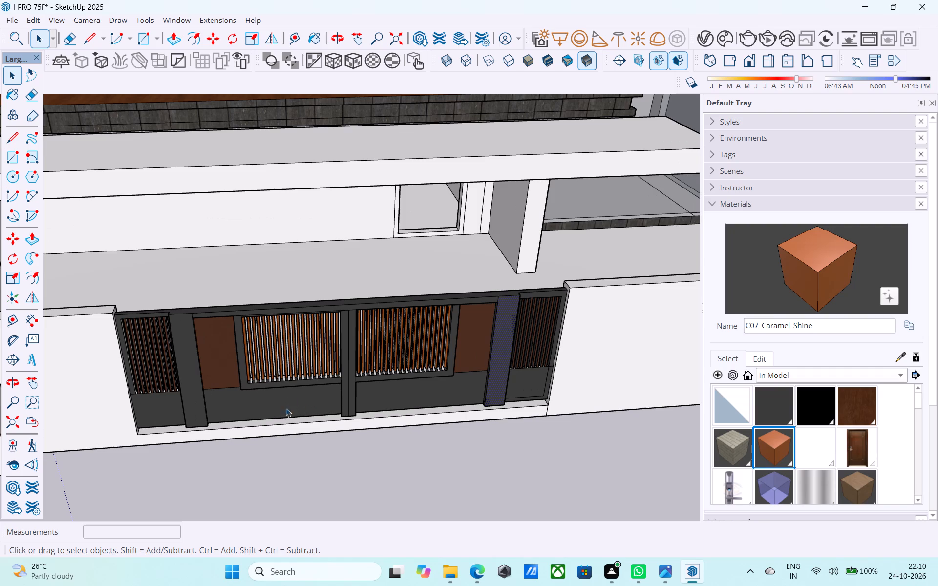
{"action": "scroll", "coordinate": [285, 414], "scroll_direction": "down", "scroll_amount": 2}
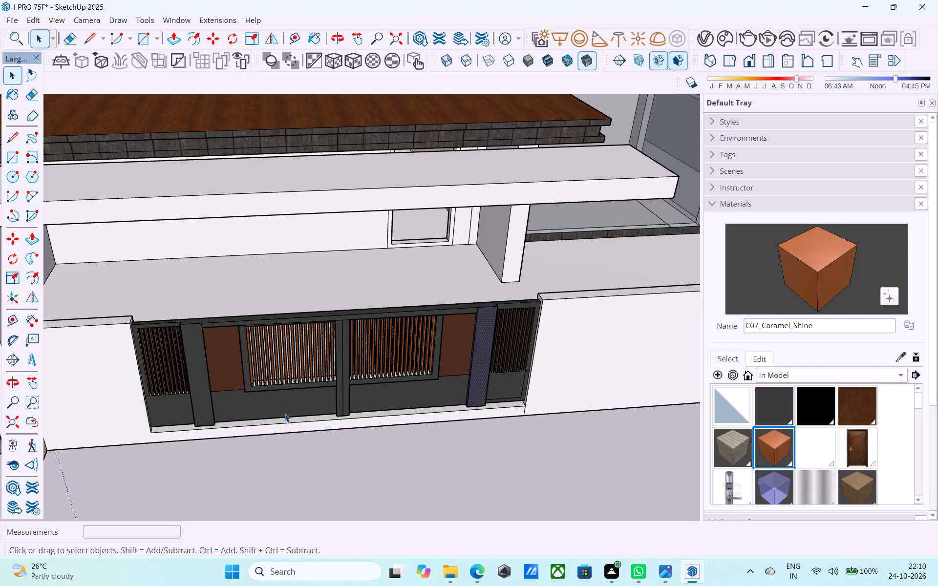
{"action": "scroll", "coordinate": [285, 414], "scroll_direction": "down", "scroll_amount": 1}
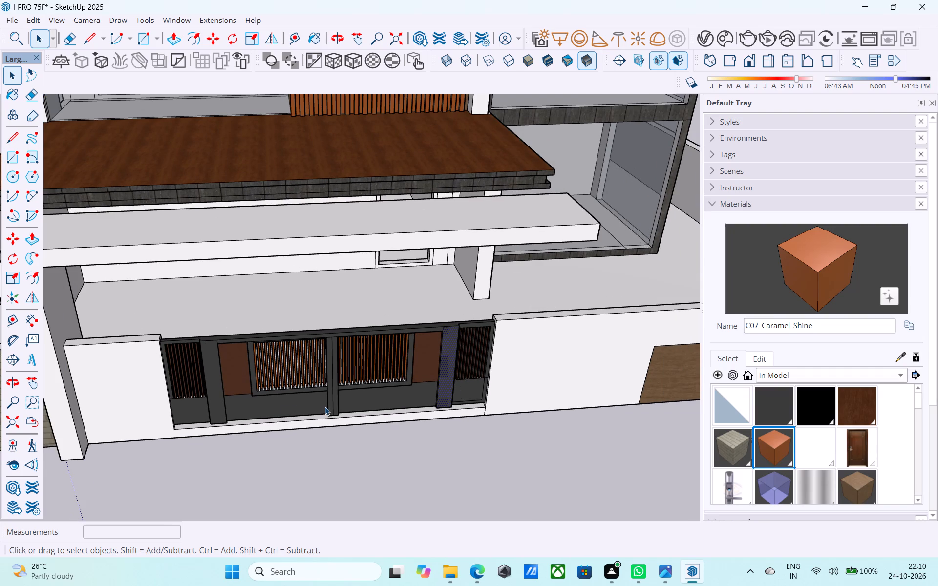
{"action": "scroll", "coordinate": [326, 407], "scroll_direction": "down", "scroll_amount": 4}
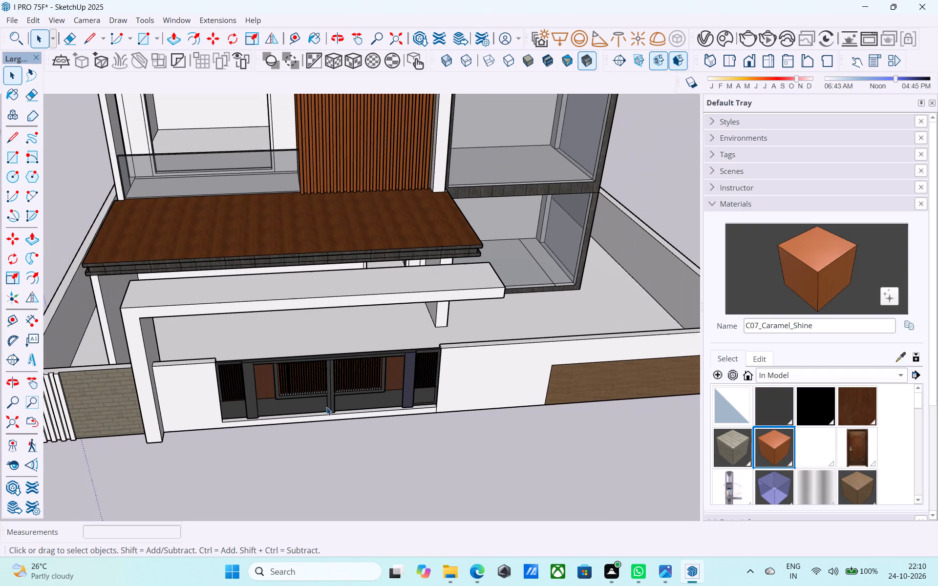
{"action": "scroll", "coordinate": [326, 407], "scroll_direction": "down", "scroll_amount": 1}
{"action": "middle_click_drag", "start_coordinate": [326, 407], "coordinate": [334, 397]}
{"action": "middle_click_drag", "start_coordinate": [326, 384], "coordinate": [325, 358]}
{"action": "scroll", "coordinate": [320, 376], "scroll_direction": "up", "scroll_amount": 7}
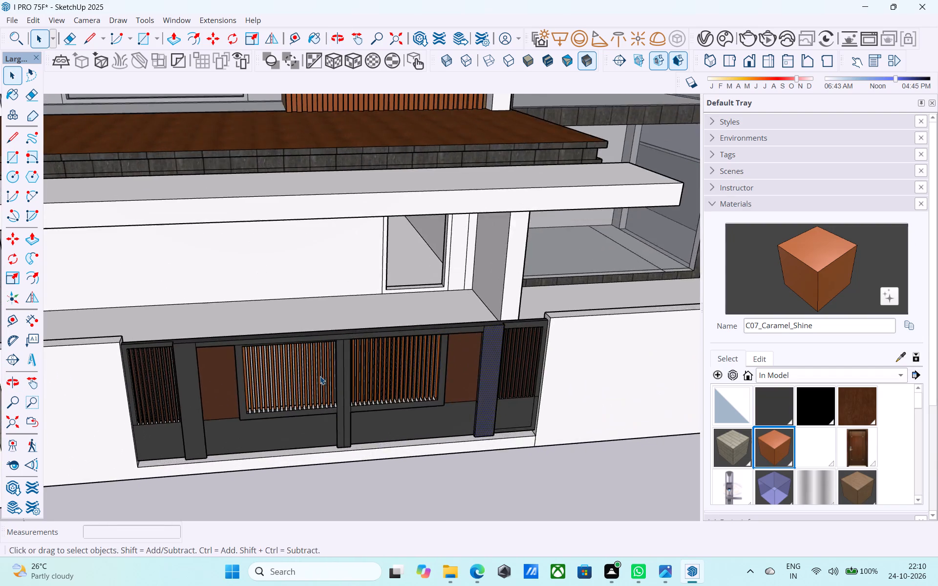
{"action": "scroll", "coordinate": [320, 376], "scroll_direction": "down", "scroll_amount": 7}
{"action": "middle_click_drag", "start_coordinate": [320, 378], "coordinate": [483, 382]}
Paint the left leaf's outward-facing slat sides with the dark grey Color_007 material, from the outer edge to about the middle.
{"action": "scroll", "coordinate": [355, 412], "scroll_direction": "up", "scroll_amount": 8}
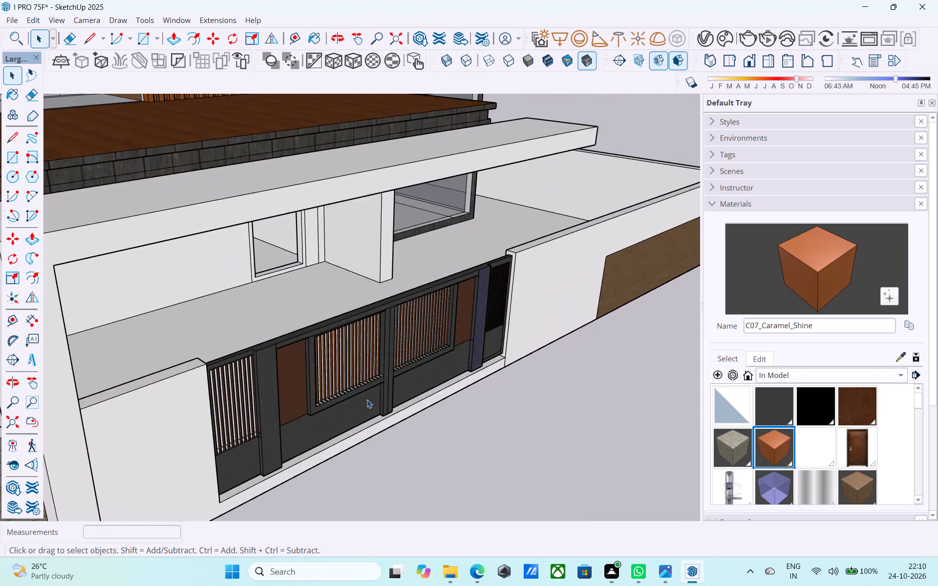
{"action": "scroll", "coordinate": [367, 399], "scroll_direction": "up", "scroll_amount": 3}
{"action": "middle_click_drag", "start_coordinate": [338, 379], "coordinate": [319, 362]}
{"action": "middle_click_drag", "start_coordinate": [274, 355], "coordinate": [310, 349]}
{"action": "scroll", "coordinate": [310, 349], "scroll_direction": "up", "scroll_amount": 2}
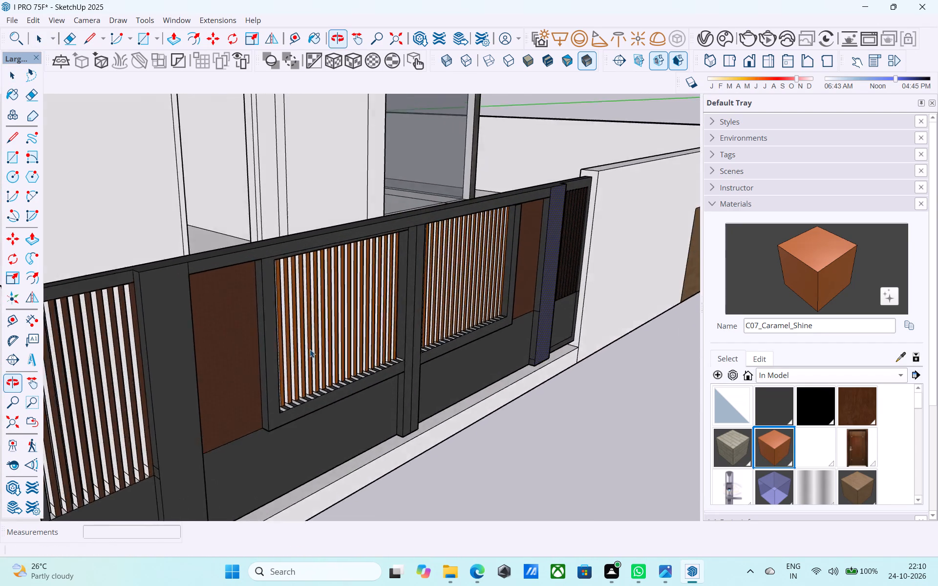
{"action": "scroll", "coordinate": [310, 349], "scroll_direction": "up", "scroll_amount": 2}
{"action": "left_click", "coordinate": [783, 412]}
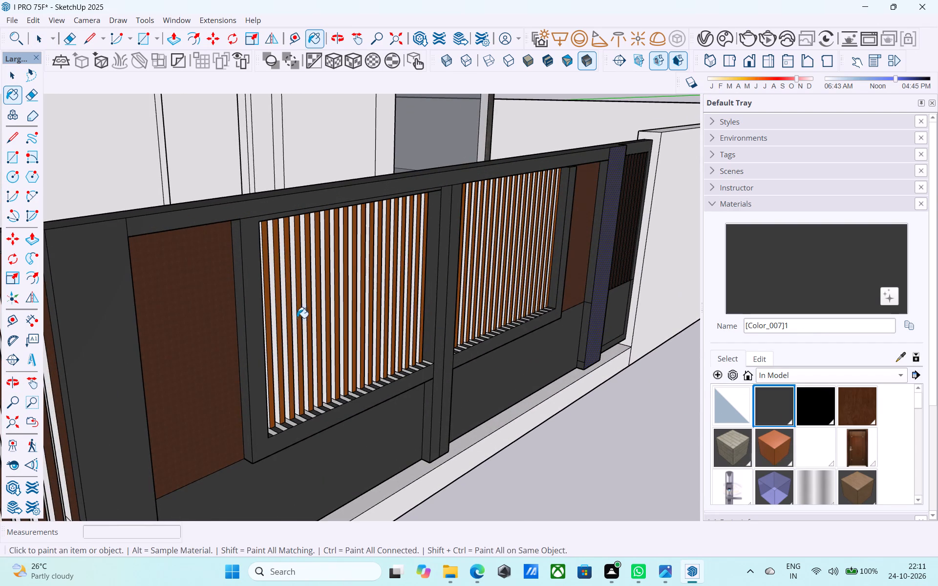
{"action": "scroll", "coordinate": [292, 314], "scroll_direction": "up", "scroll_amount": 7}
{"action": "left_click", "coordinate": [260, 309]}
{"action": "left_click", "coordinate": [280, 306]}
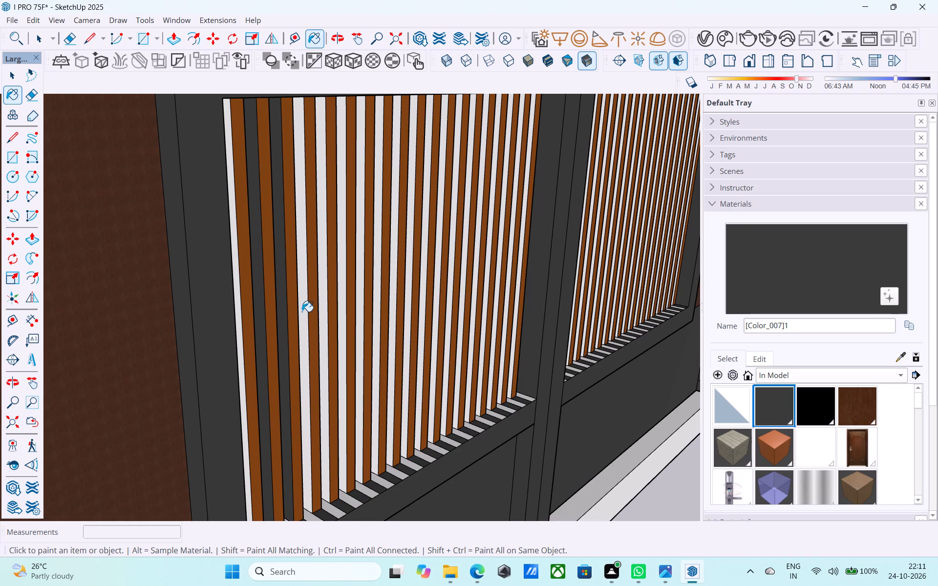
{"action": "left_click", "coordinate": [302, 312]}
{"action": "left_click", "coordinate": [238, 310]}
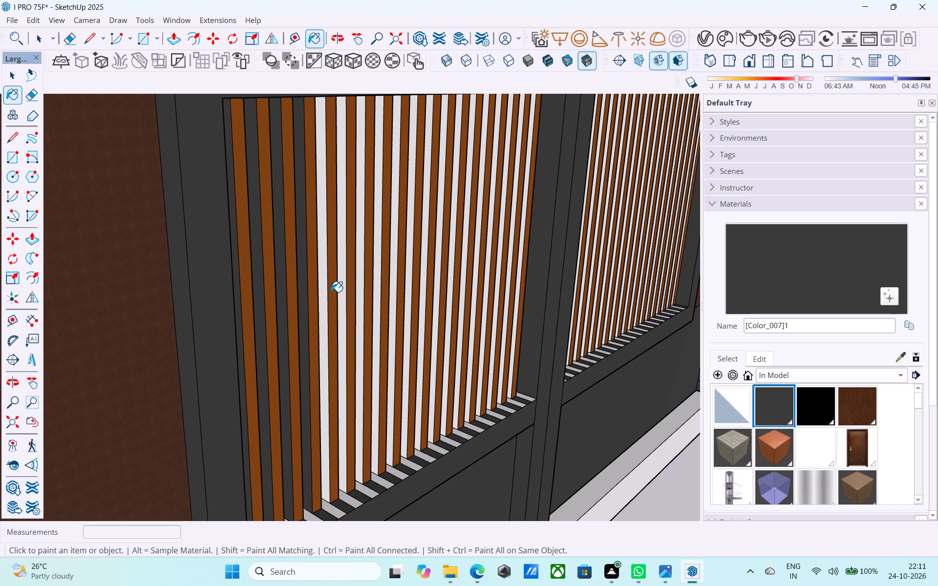
{"action": "left_click", "coordinate": [323, 285]}
{"action": "left_click", "coordinate": [343, 270]}
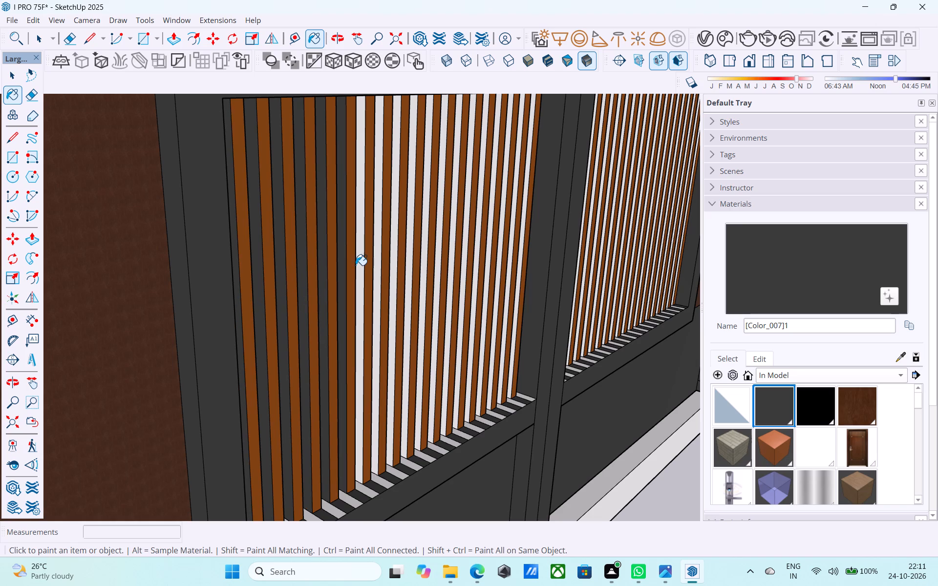
{"action": "left_click", "coordinate": [359, 266]}
{"action": "left_click", "coordinate": [376, 260]}
{"action": "left_click", "coordinate": [393, 249]}
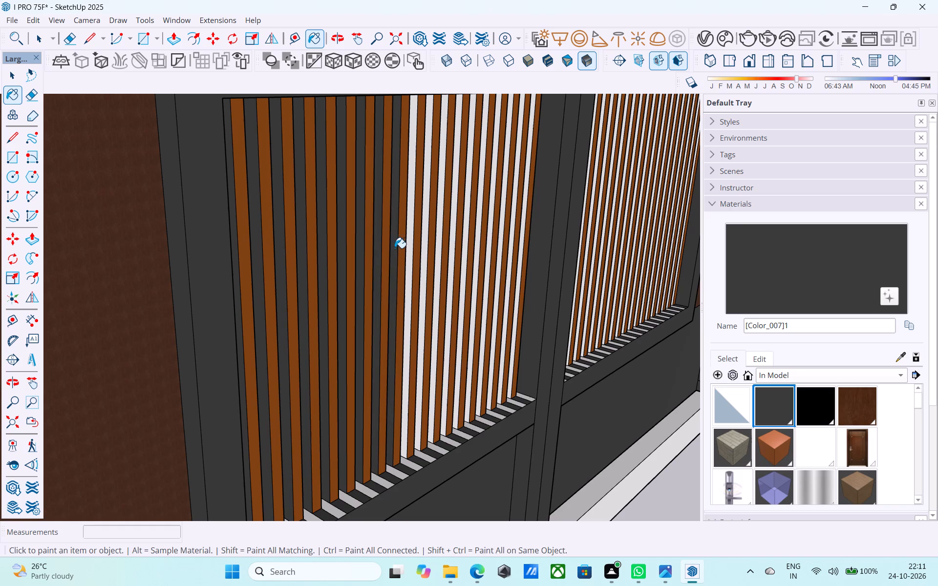
Paint the left leaf's remaining outward-facing slat sides up to the centre post with Color_007.
{"action": "middle_click_drag", "start_coordinate": [417, 240], "coordinate": [406, 246], "text": "shift"}
{"action": "scroll", "coordinate": [406, 246], "scroll_direction": "up", "scroll_amount": 2}
{"action": "left_click", "coordinate": [400, 246]}
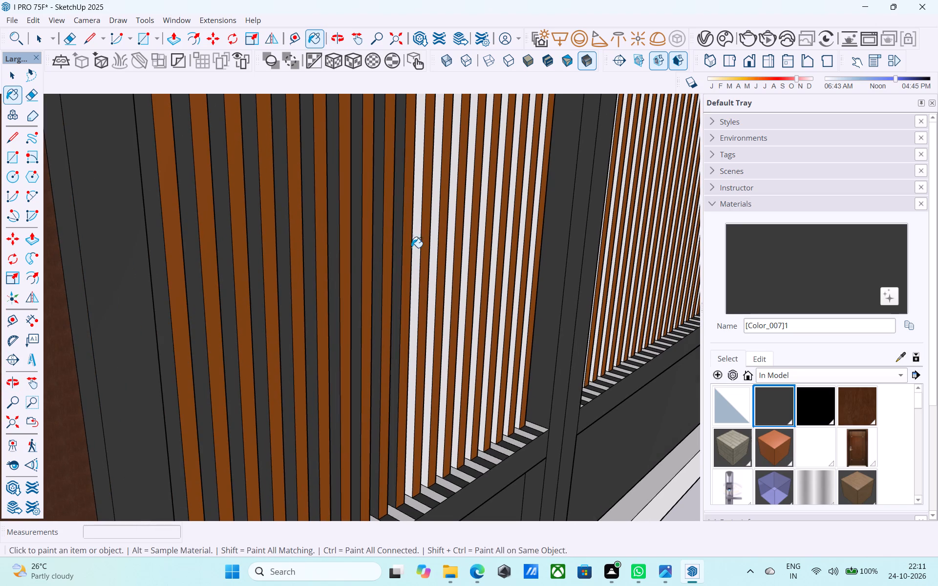
{"action": "left_click", "coordinate": [417, 247]}
{"action": "middle_click_drag", "start_coordinate": [413, 245], "coordinate": [299, 303]}
{"action": "scroll", "coordinate": [380, 258], "scroll_direction": "up", "scroll_amount": 1, "text": "shift"}
{"action": "left_click", "coordinate": [326, 282]}
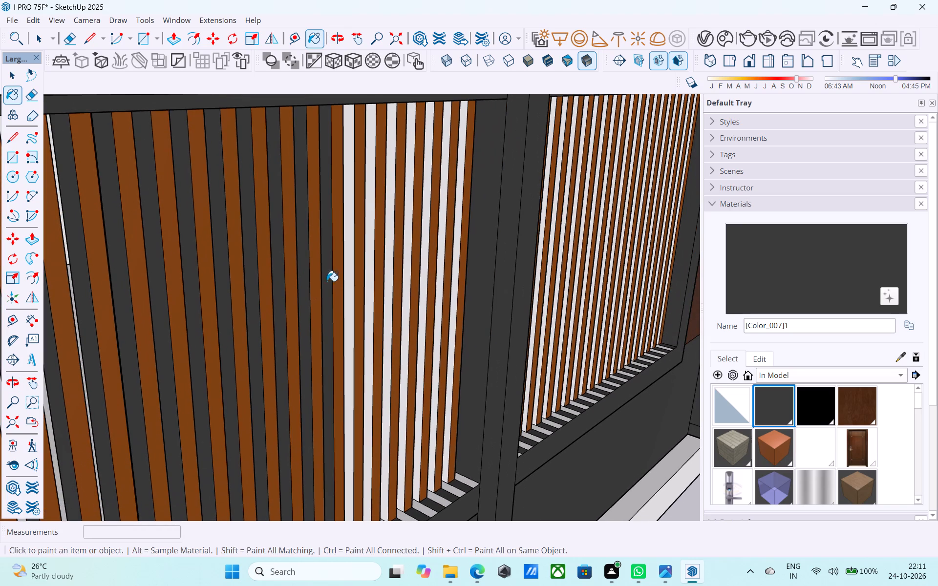
{"action": "left_click", "coordinate": [349, 273]}
{"action": "left_click", "coordinate": [370, 263]}
{"action": "left_click", "coordinate": [388, 255]}
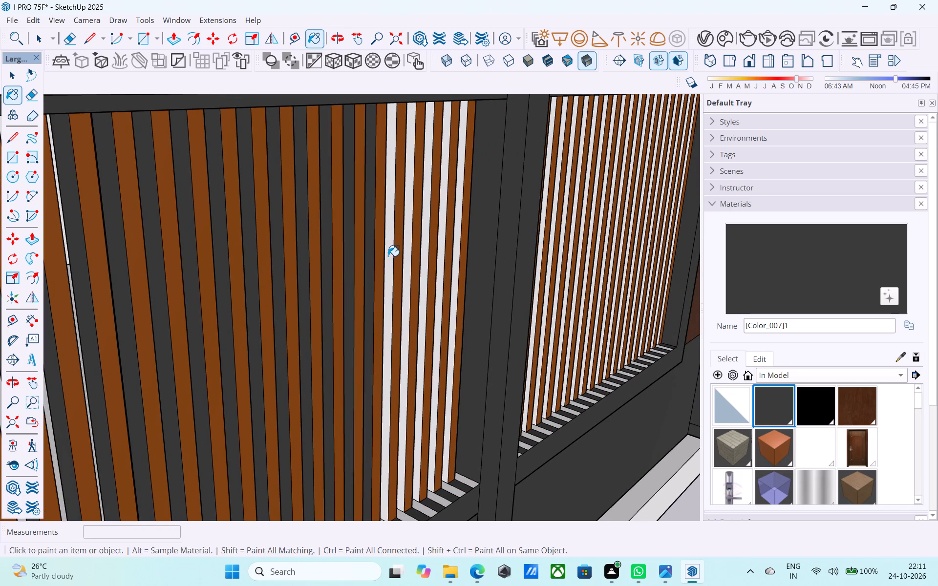
{"action": "left_click", "coordinate": [407, 248]}
{"action": "left_click", "coordinate": [427, 238]}
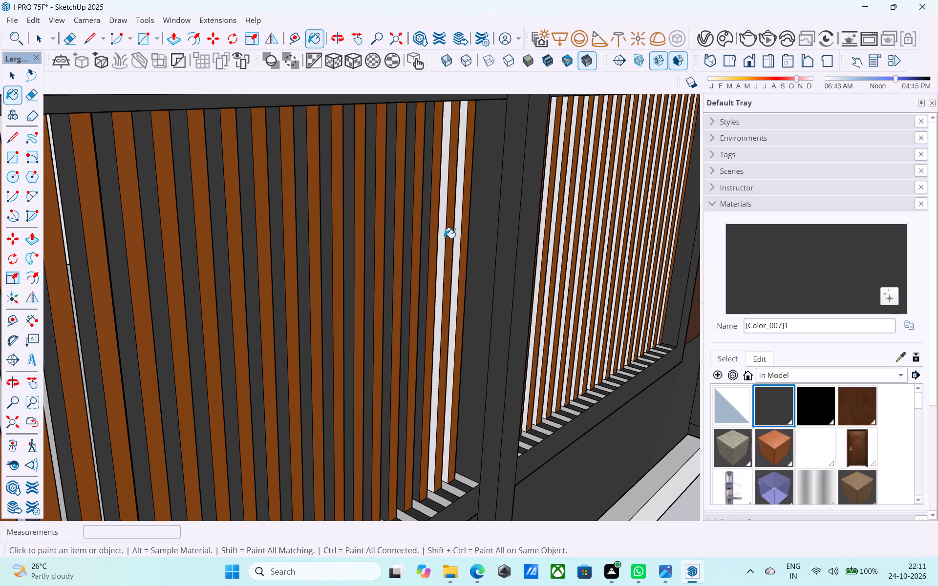
{"action": "left_click", "coordinate": [444, 238]}
{"action": "left_click", "coordinate": [459, 222]}
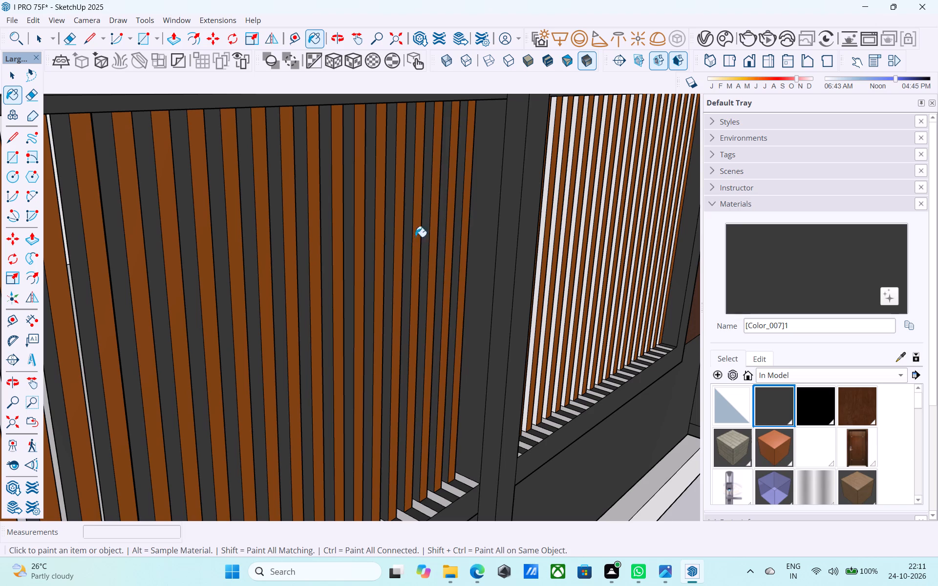
Paint the right leaf's slat sides that face the centre post with Color_007, from the post to about the middle.
{"action": "middle_click_drag", "start_coordinate": [252, 276], "coordinate": [296, 266]}
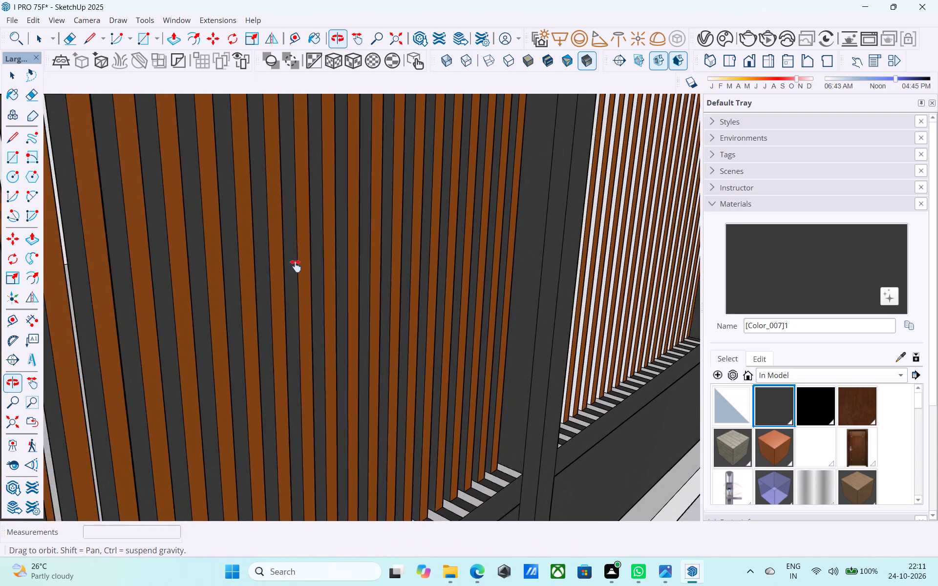
{"action": "middle_click_drag", "start_coordinate": [296, 266], "coordinate": [206, 288]}
{"action": "middle_click_drag", "start_coordinate": [444, 282], "coordinate": [249, 300]}
{"action": "scroll", "coordinate": [249, 300], "scroll_direction": "up", "scroll_amount": 1, "text": "shift"}
{"action": "scroll", "coordinate": [316, 284], "scroll_direction": "up", "scroll_amount": 3}
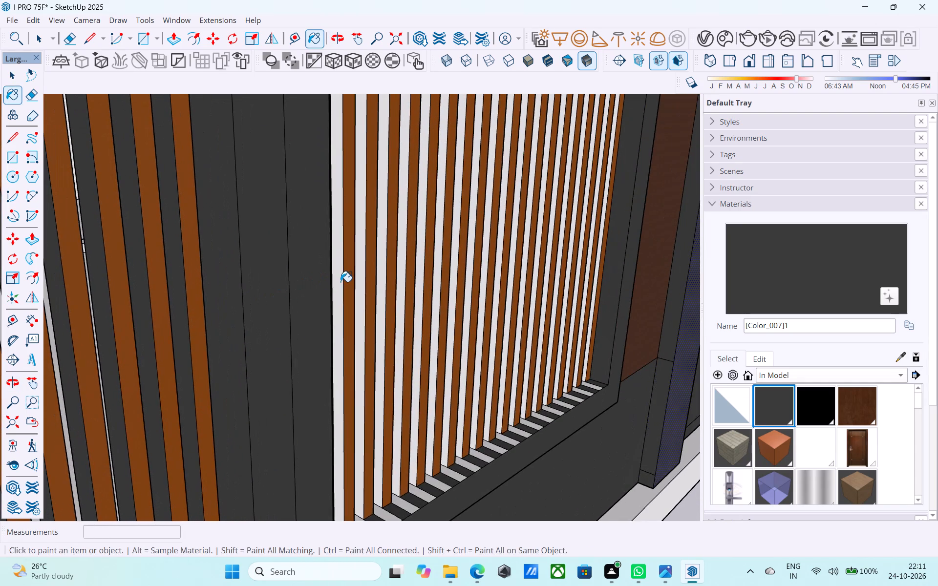
{"action": "left_click", "coordinate": [341, 281]}
{"action": "left_click", "coordinate": [359, 278]}
{"action": "left_click", "coordinate": [382, 274]}
{"action": "left_click", "coordinate": [404, 272]}
{"action": "middle_click_drag", "start_coordinate": [406, 271], "coordinate": [369, 290], "text": "shift"}
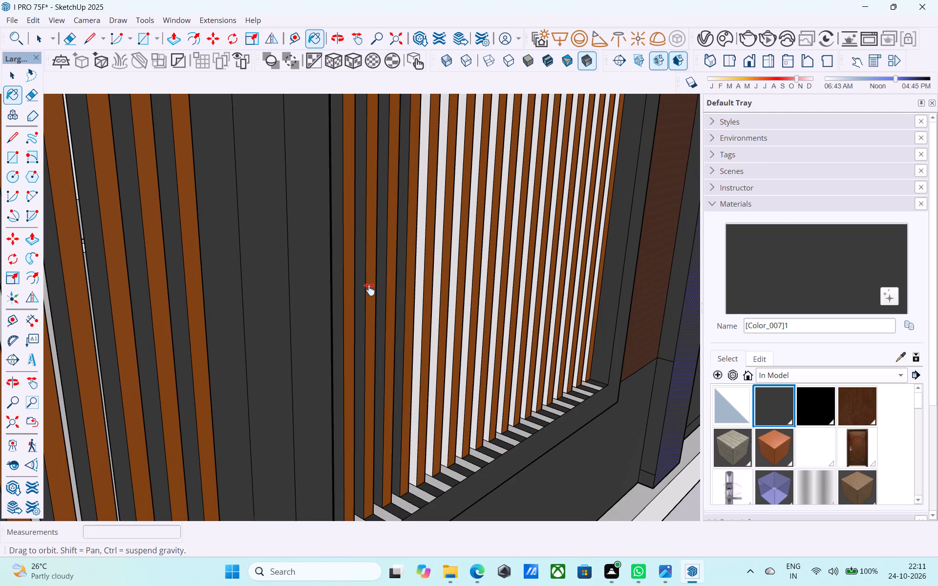
{"action": "middle_click_drag", "start_coordinate": [369, 290], "coordinate": [309, 321], "text": "shift"}
{"action": "left_click", "coordinate": [324, 308]}
{"action": "left_click", "coordinate": [346, 294]}
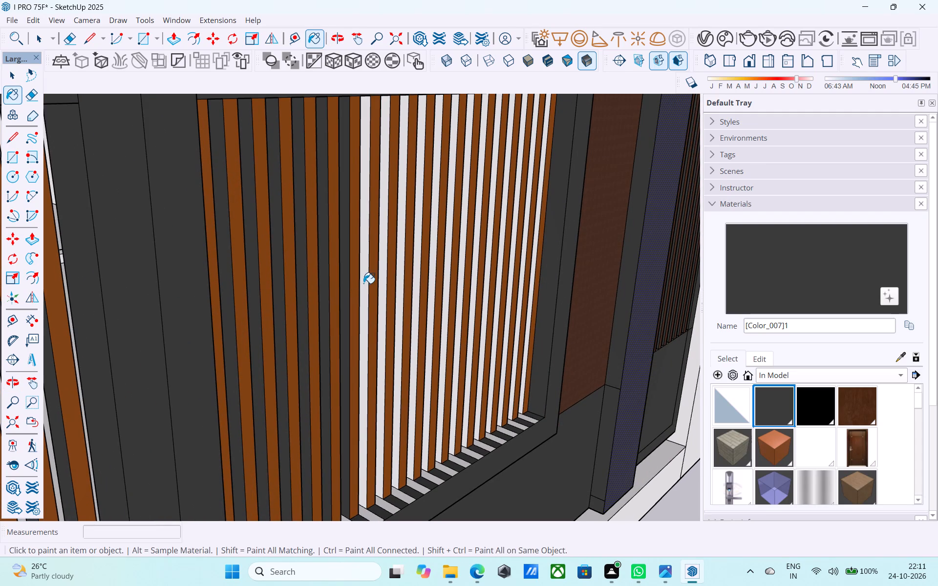
{"action": "left_click", "coordinate": [364, 283]}
{"action": "left_click", "coordinate": [384, 272]}
{"action": "left_click", "coordinate": [402, 267]}
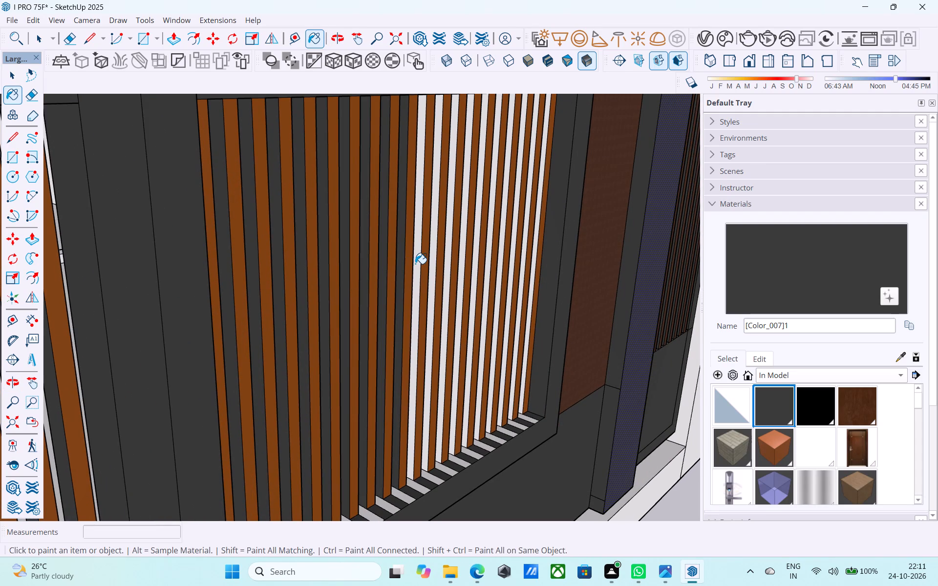
{"action": "left_click", "coordinate": [417, 263]}
{"action": "left_click", "coordinate": [433, 263]}
Paint the right leaf's remaining slat sides that face the centre post with Color_007, out to the frame beside the cherry panel.
{"action": "middle_click_drag", "start_coordinate": [437, 259], "coordinate": [367, 300]}
{"action": "scroll", "coordinate": [437, 259], "scroll_direction": "up", "scroll_amount": 1, "text": "shift"}
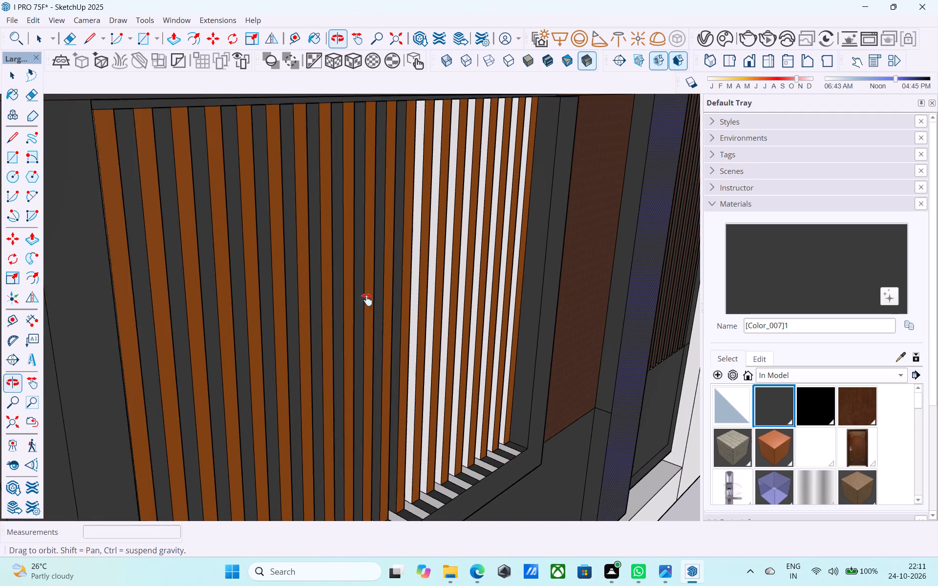
{"action": "middle_click_drag", "start_coordinate": [367, 300], "coordinate": [327, 329]}
{"action": "left_click", "coordinate": [344, 304]}
{"action": "left_click", "coordinate": [359, 295]}
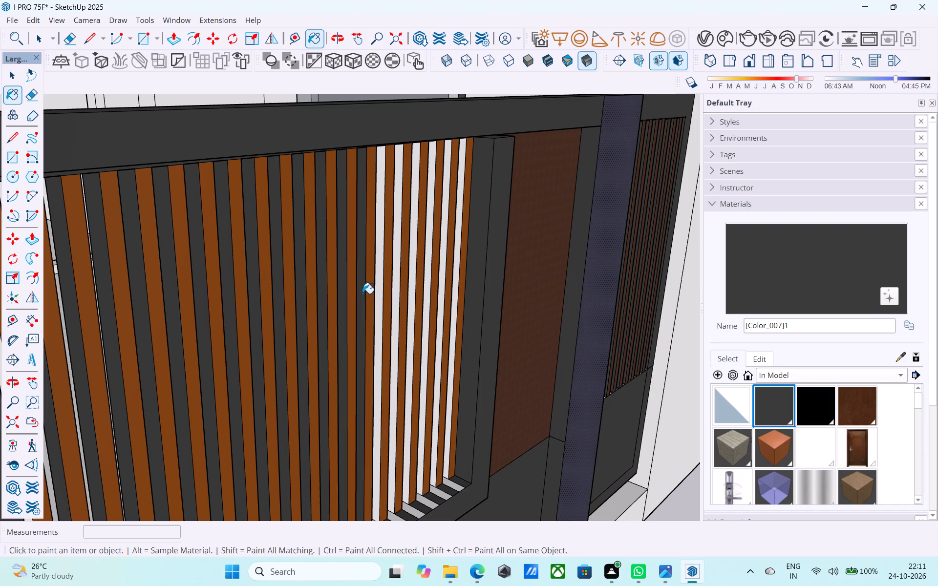
{"action": "left_click", "coordinate": [378, 284]}
{"action": "left_click", "coordinate": [396, 272]}
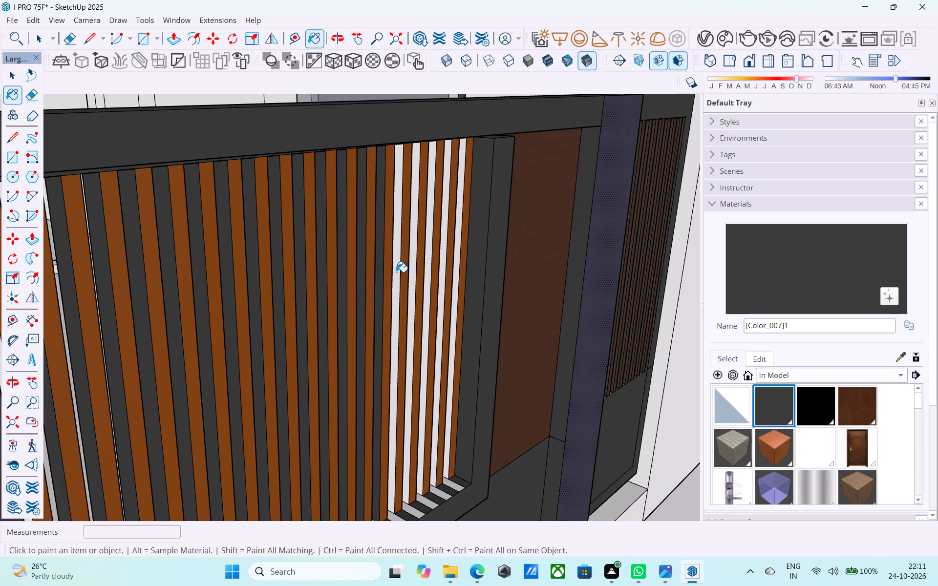
{"action": "left_click", "coordinate": [412, 262]}
{"action": "left_click", "coordinate": [427, 251]}
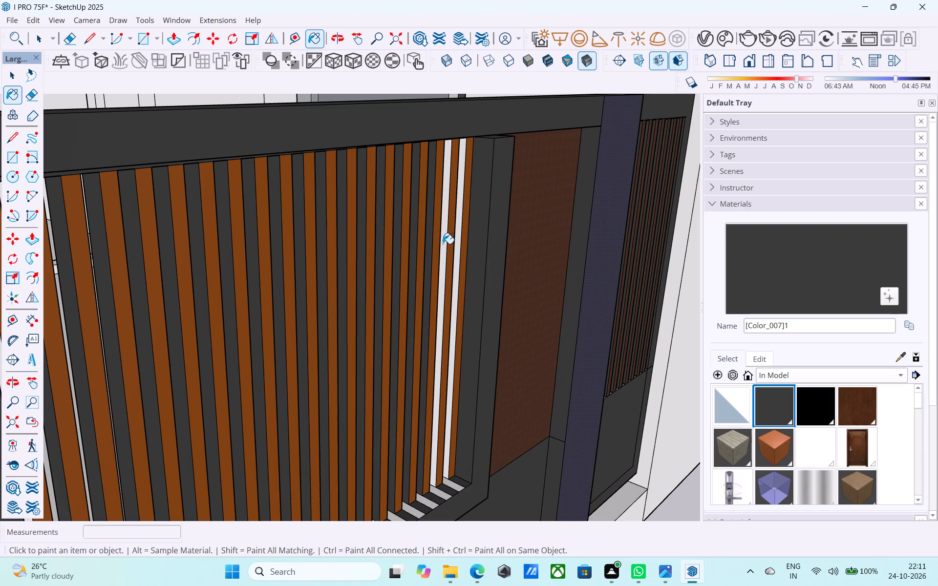
{"action": "left_click", "coordinate": [444, 243]}
{"action": "left_click", "coordinate": [458, 236]}
Paint the last unpainted slat side beside the right leaf's outer frame with the dark grey Color_007 material.
{"action": "scroll", "coordinate": [461, 242], "scroll_direction": "down", "scroll_amount": 5}
{"action": "middle_click_drag", "start_coordinate": [457, 272], "coordinate": [136, 304]}
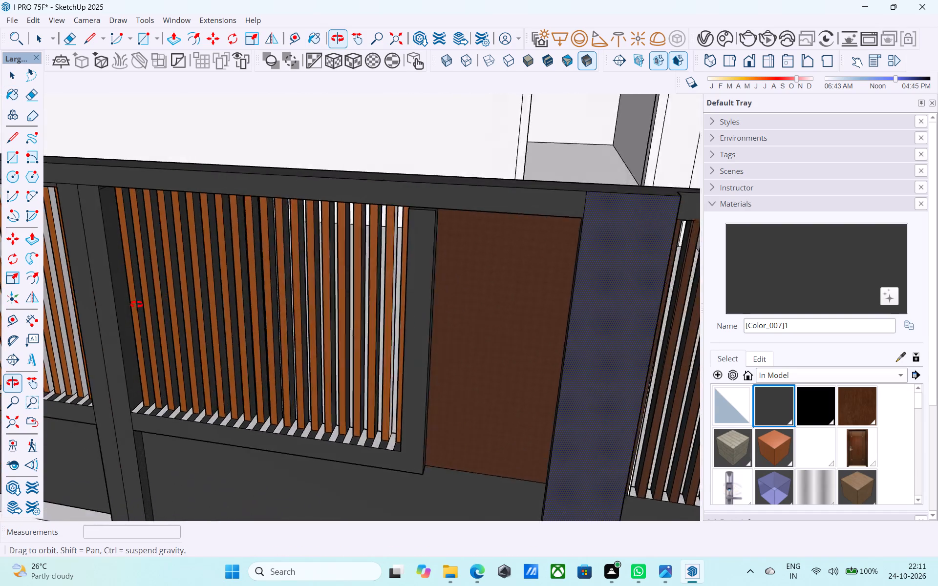
{"action": "middle_click_drag", "start_coordinate": [136, 304], "coordinate": [99, 311]}
{"action": "scroll", "coordinate": [342, 250], "scroll_direction": "up", "scroll_amount": 6}
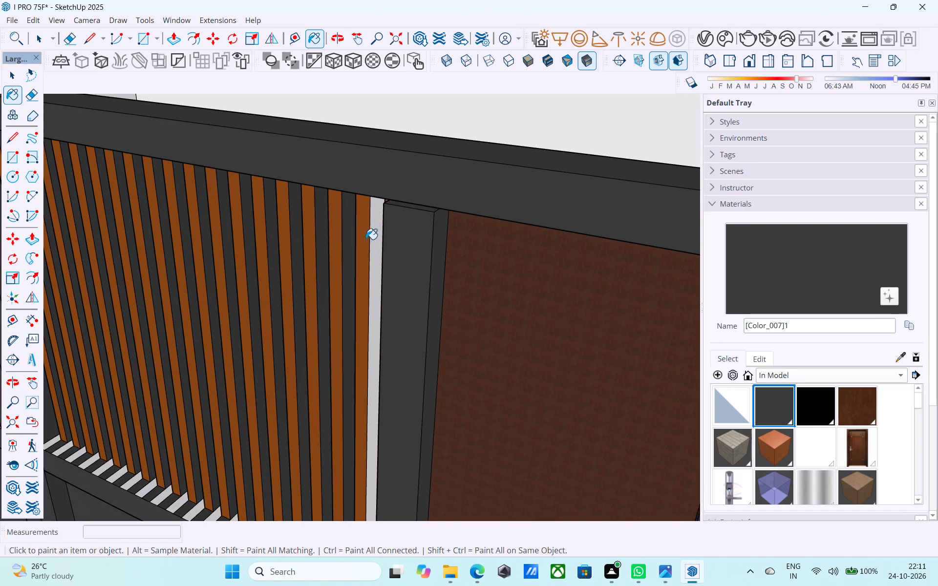
{"action": "left_click", "coordinate": [375, 238]}
Paint the left leaf's first four slat sides that face the centre post with Color_007, working outward from the post.
{"action": "scroll", "coordinate": [374, 238], "scroll_direction": "down", "scroll_amount": 11}
{"action": "scroll", "coordinate": [321, 277], "scroll_direction": "down", "scroll_amount": 2}
{"action": "middle_click_drag", "start_coordinate": [309, 283], "coordinate": [406, 325], "text": "shift"}
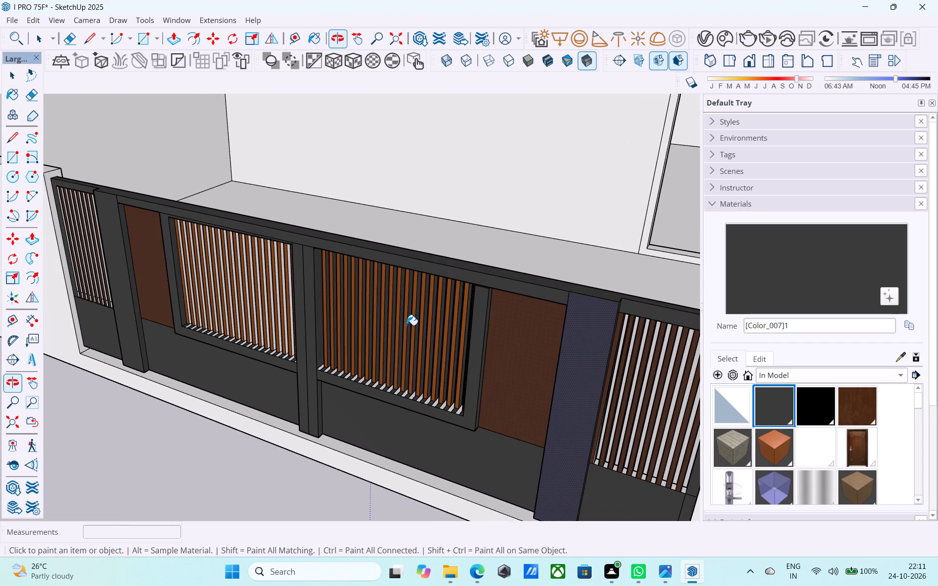
{"action": "middle_click_drag", "start_coordinate": [323, 341], "coordinate": [338, 371]}
{"action": "middle_click_drag", "start_coordinate": [339, 371], "coordinate": [330, 366]}
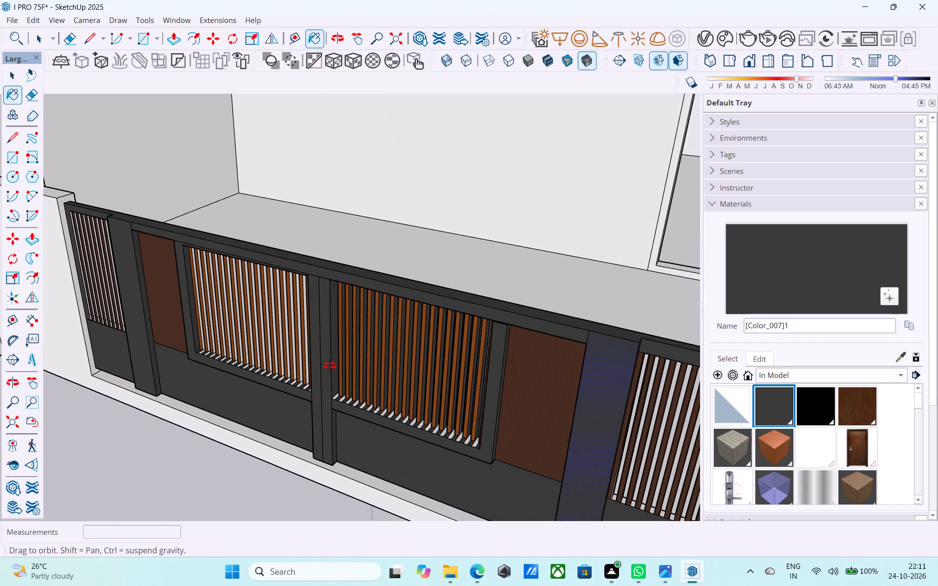
{"action": "middle_click_drag", "start_coordinate": [330, 366], "coordinate": [328, 364]}
{"action": "scroll", "coordinate": [316, 360], "scroll_direction": "up", "scroll_amount": 6}
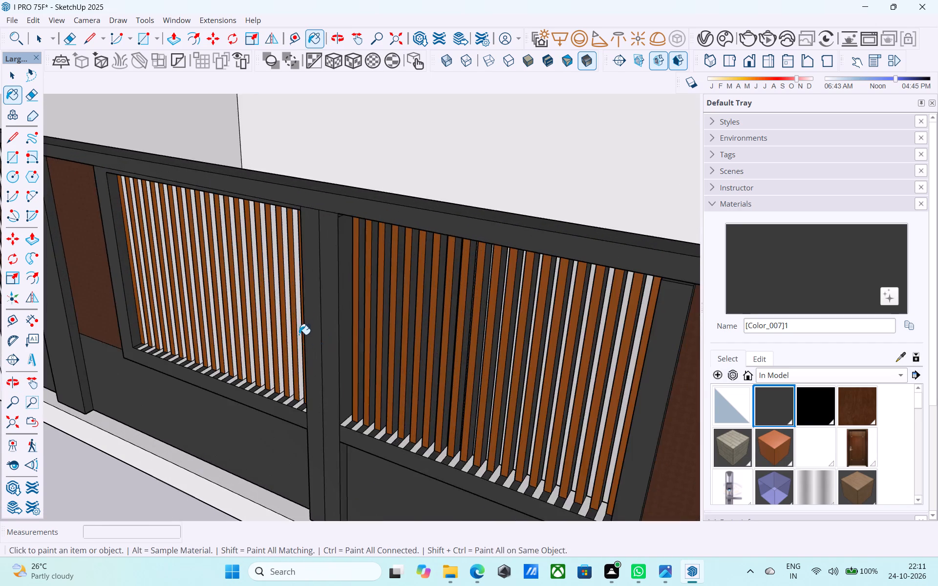
{"action": "scroll", "coordinate": [299, 335], "scroll_direction": "up", "scroll_amount": 8}
{"action": "left_click", "coordinate": [297, 323]}
{"action": "left_click", "coordinate": [273, 308]}
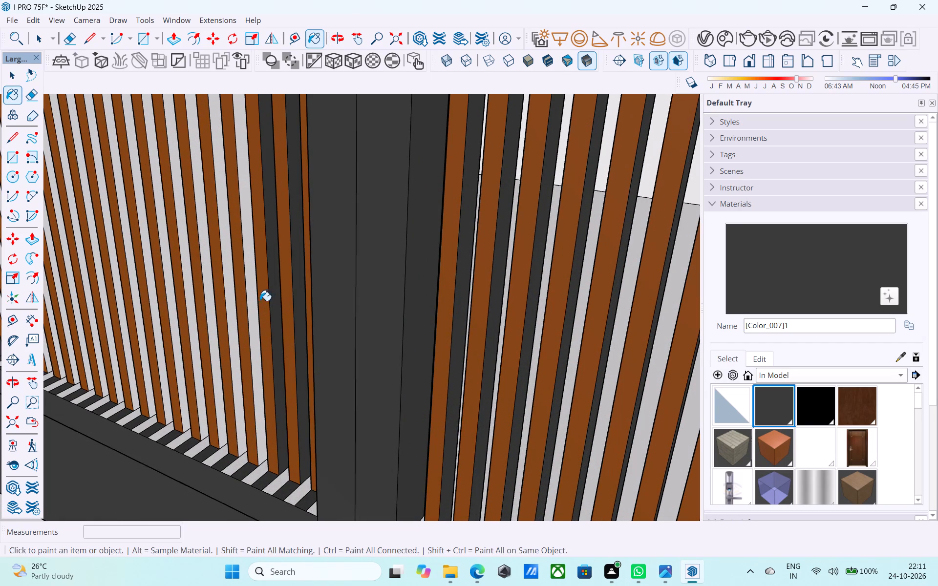
{"action": "left_click", "coordinate": [253, 295]}
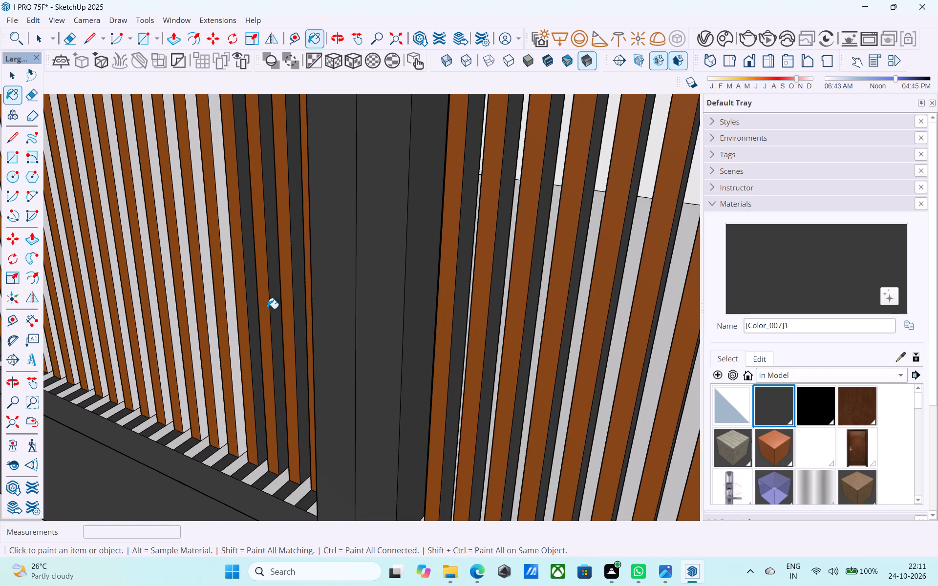
{"action": "middle_click", "coordinate": [255, 321]}
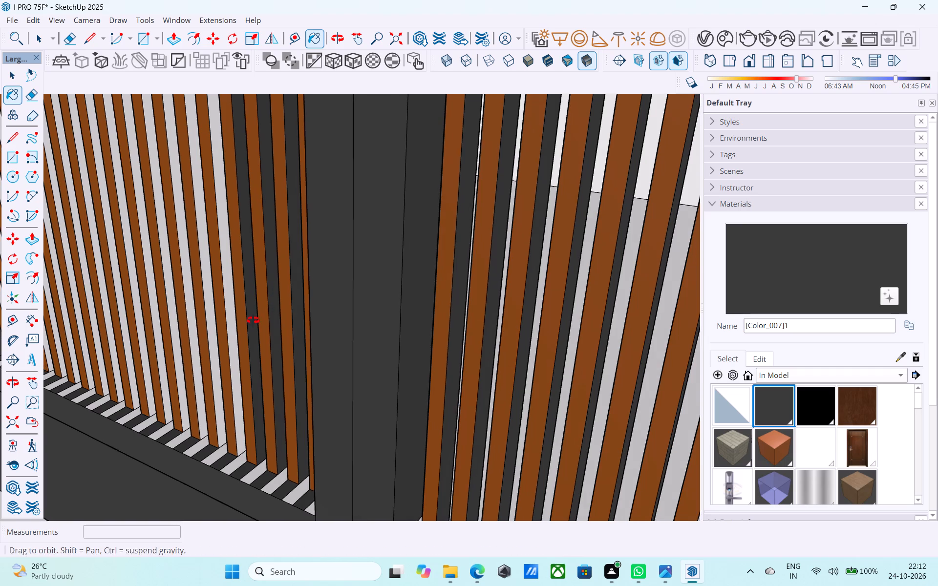
{"action": "scroll", "coordinate": [241, 321], "scroll_direction": "up", "scroll_amount": 2}
{"action": "left_click", "coordinate": [228, 319]}
Paint the next seven post-facing slat sides of the left leaf with Color_007, continuing outward.
{"action": "middle_click_drag", "start_coordinate": [228, 319], "coordinate": [349, 387]}
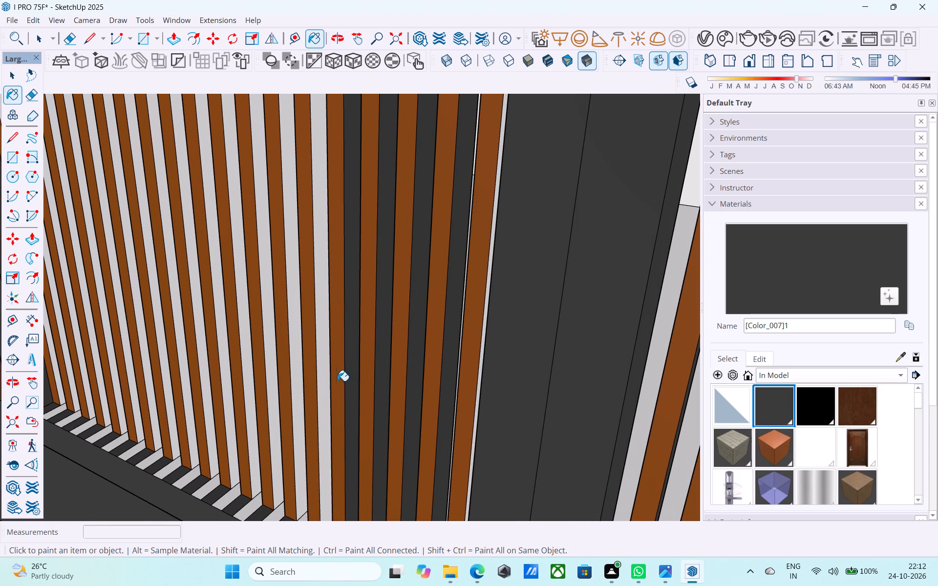
{"action": "left_click", "coordinate": [323, 372]}
{"action": "left_click", "coordinate": [293, 361]}
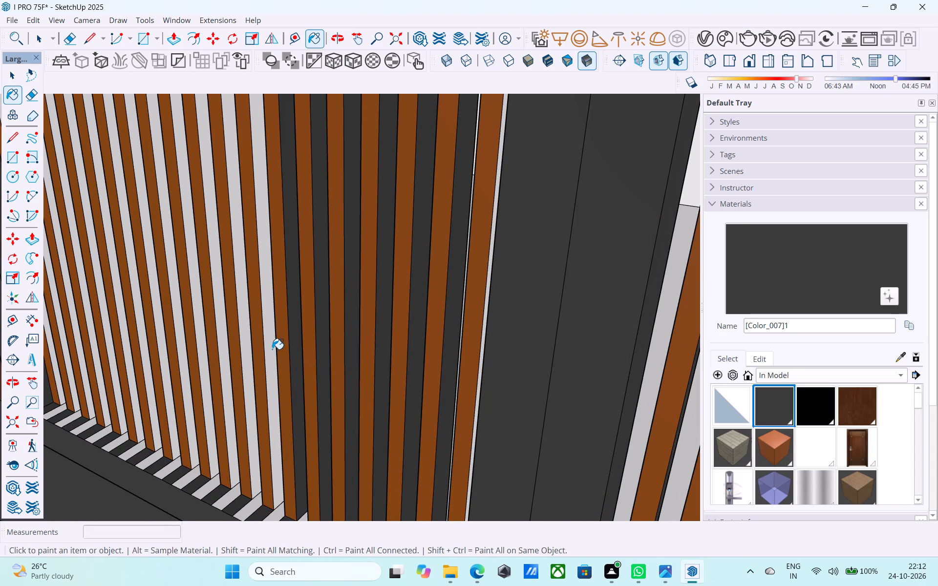
{"action": "left_click", "coordinate": [272, 349]}
{"action": "left_click", "coordinate": [244, 340]}
{"action": "left_click", "coordinate": [221, 324]}
{"action": "middle_click_drag", "start_coordinate": [221, 322], "coordinate": [337, 362], "text": "shift"}
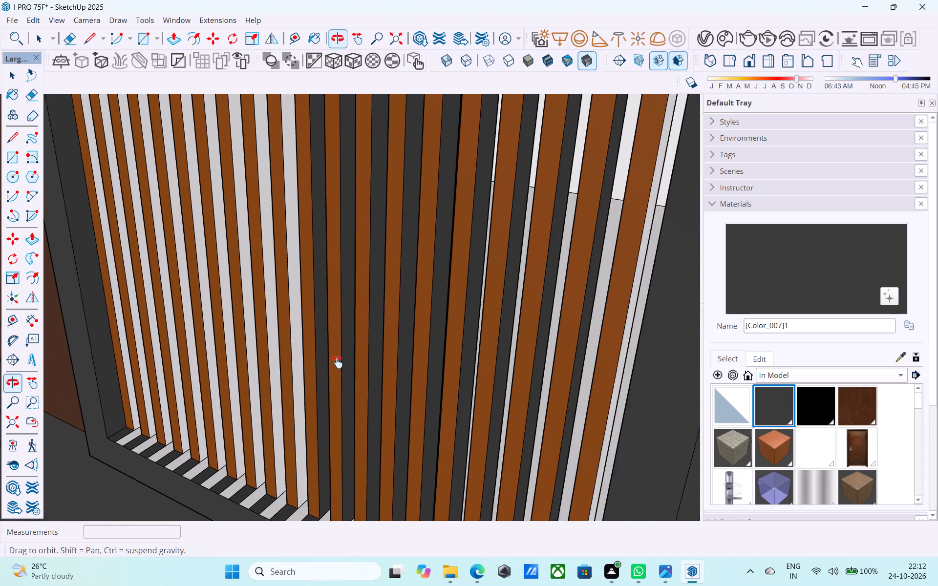
{"action": "middle_click_drag", "start_coordinate": [337, 362], "coordinate": [353, 373], "text": "shift"}
{"action": "left_click", "coordinate": [331, 359]}
{"action": "left_click", "coordinate": [303, 347]}
Paint the left leaf's remaining post-facing slat sides with Color_007, out to the frame beside the cherry panel.
{"action": "middle_click_drag", "start_coordinate": [303, 347], "coordinate": [276, 343]}
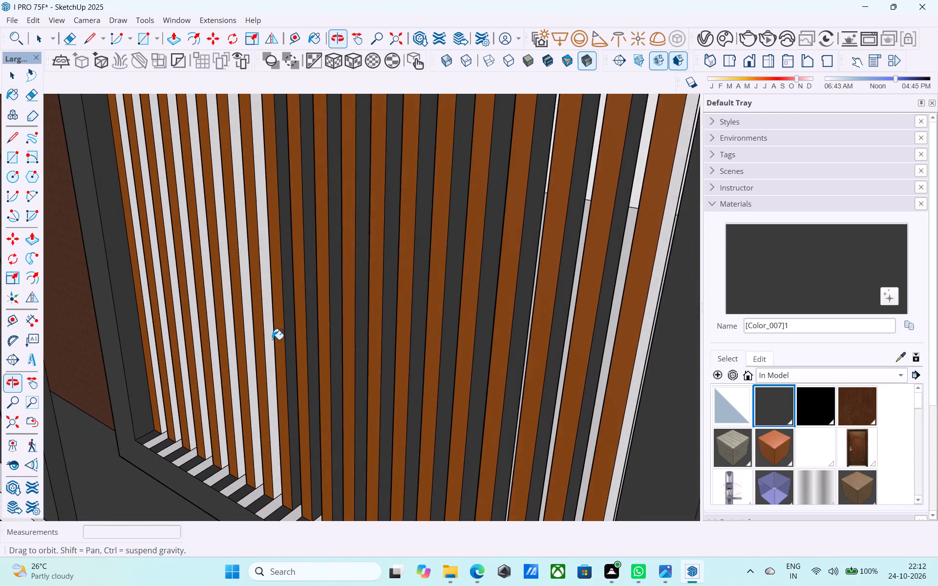
{"action": "left_click", "coordinate": [264, 335]}
{"action": "left_click", "coordinate": [249, 334]}
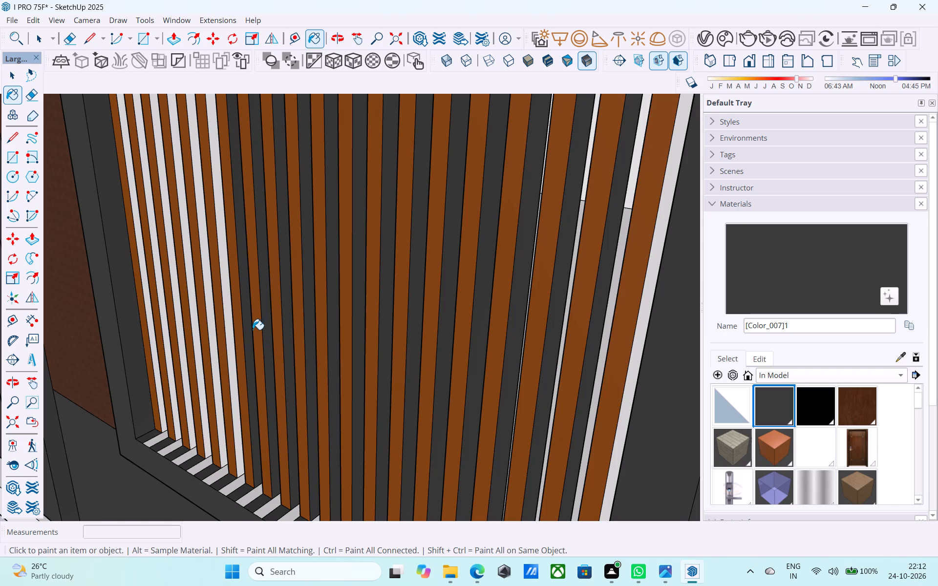
{"action": "left_click", "coordinate": [229, 317]}
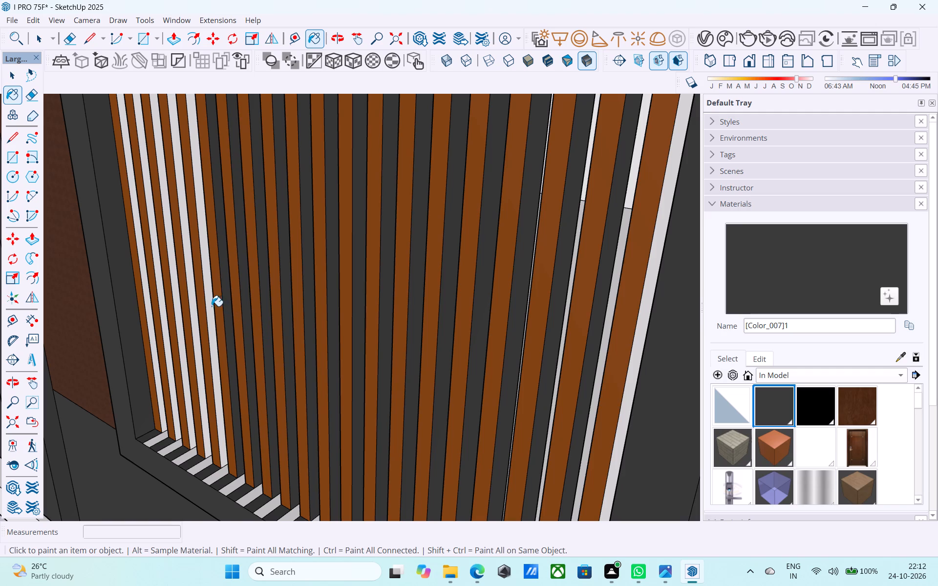
{"action": "left_click", "coordinate": [212, 306]}
{"action": "left_click", "coordinate": [189, 295]}
{"action": "left_click", "coordinate": [175, 286]}
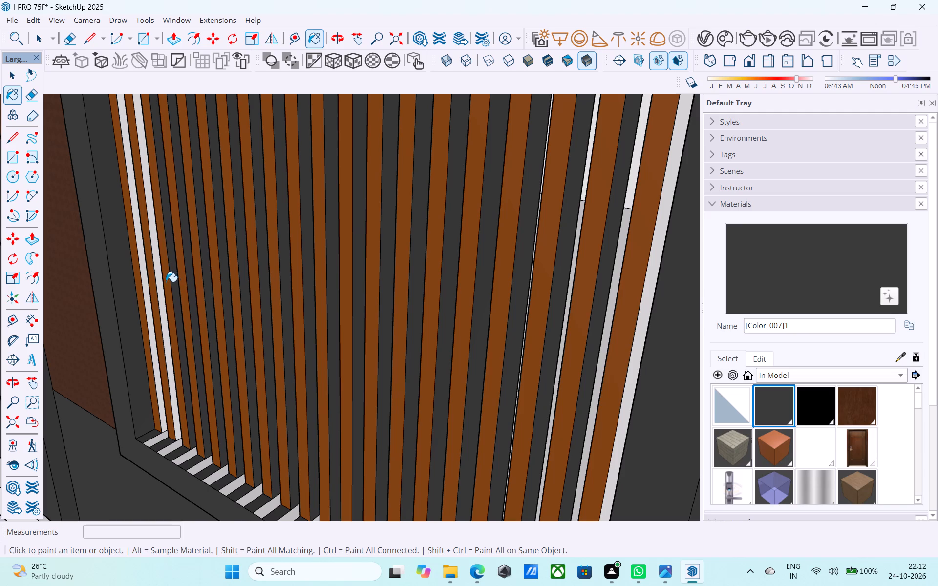
{"action": "left_click", "coordinate": [159, 275]}
{"action": "left_click", "coordinate": [143, 266]}
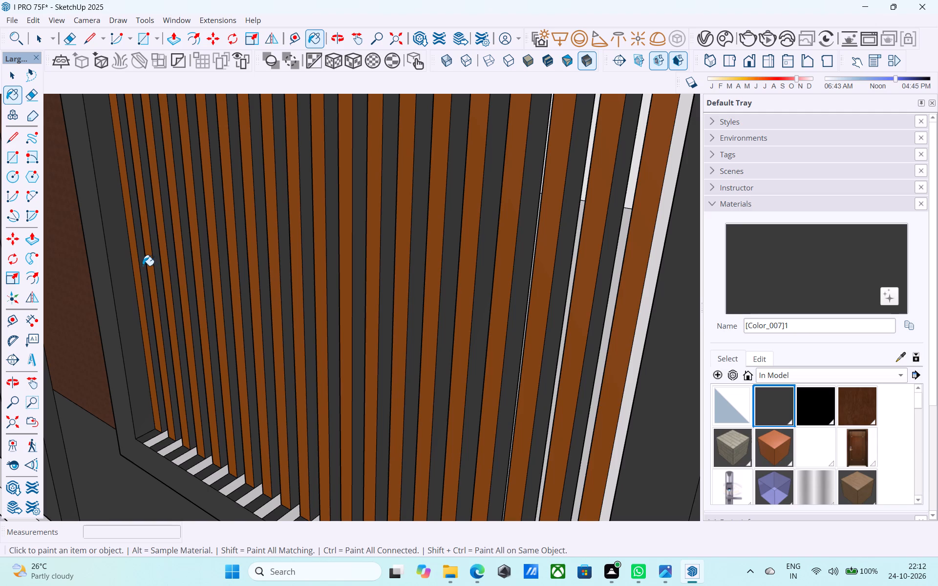
Inspect both slatted gate leaves from either side for slat sides that are still unpainted.
{"action": "middle_click_drag", "start_coordinate": [598, 243], "coordinate": [619, 253]}
{"action": "scroll", "coordinate": [537, 249], "scroll_direction": "down", "scroll_amount": 5}
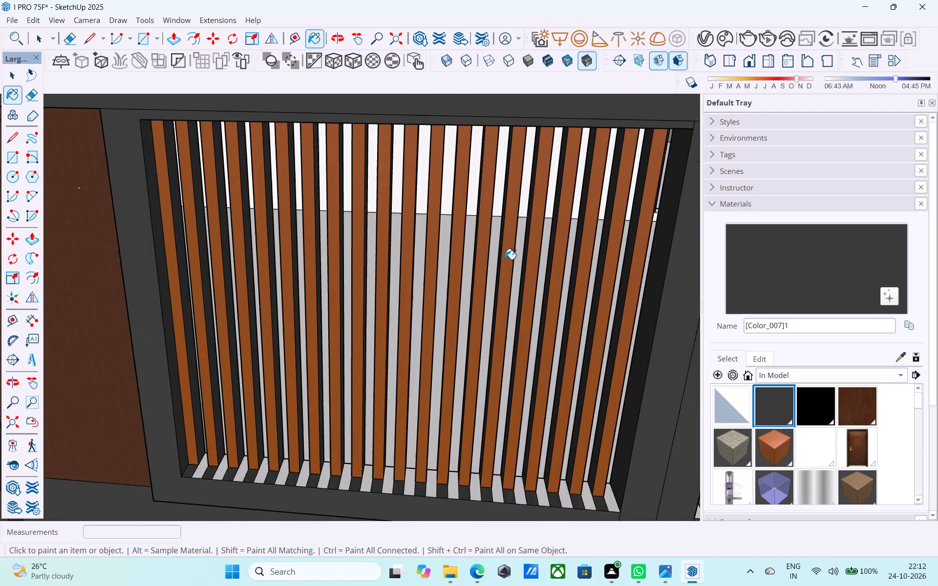
{"action": "scroll", "coordinate": [505, 259], "scroll_direction": "down", "scroll_amount": 12}
{"action": "middle_click_drag", "start_coordinate": [502, 266], "coordinate": [238, 252], "text": "shift"}
{"action": "middle_click_drag", "start_coordinate": [270, 259], "coordinate": [488, 265]}
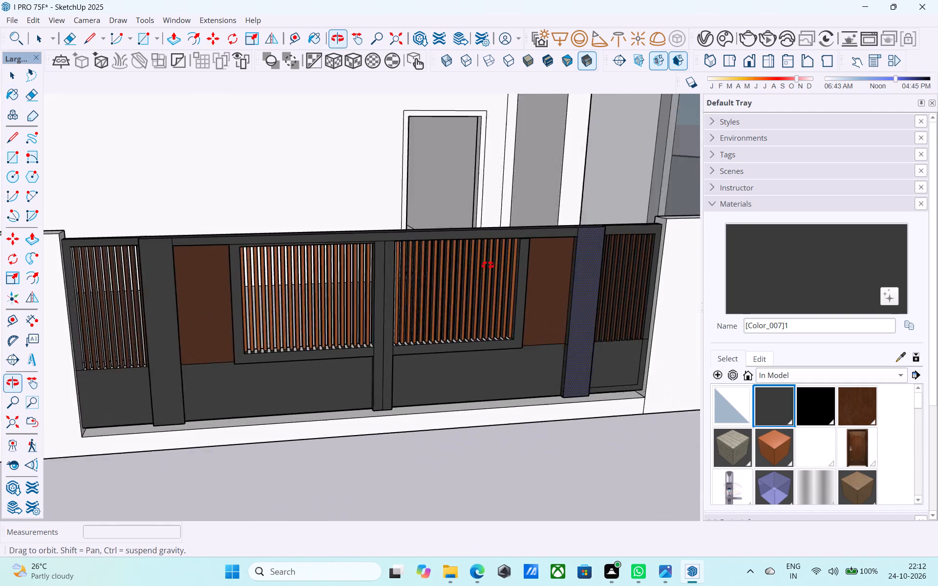
{"action": "middle_click_drag", "start_coordinate": [488, 265], "coordinate": [578, 272]}
{"action": "scroll", "coordinate": [579, 272], "scroll_direction": "up", "scroll_amount": 10}
{"action": "scroll", "coordinate": [549, 273], "scroll_direction": "down", "scroll_amount": 4}
{"action": "middle_click_drag", "start_coordinate": [554, 280], "coordinate": [639, 244], "text": "shift"}
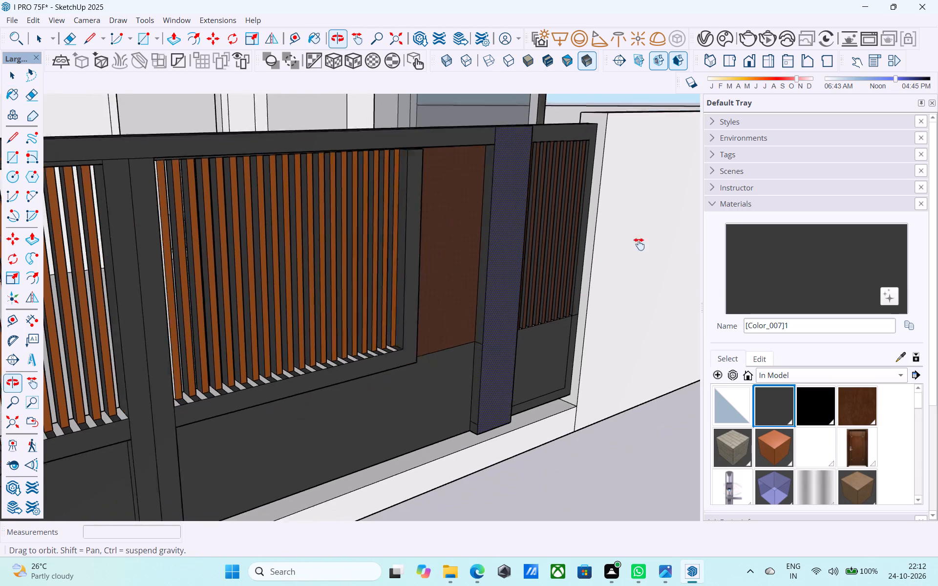
{"action": "middle_click_drag", "start_coordinate": [639, 244], "coordinate": [668, 245], "text": "shift"}
{"action": "middle_click_drag", "start_coordinate": [512, 308], "coordinate": [331, 333], "text": "shift"}
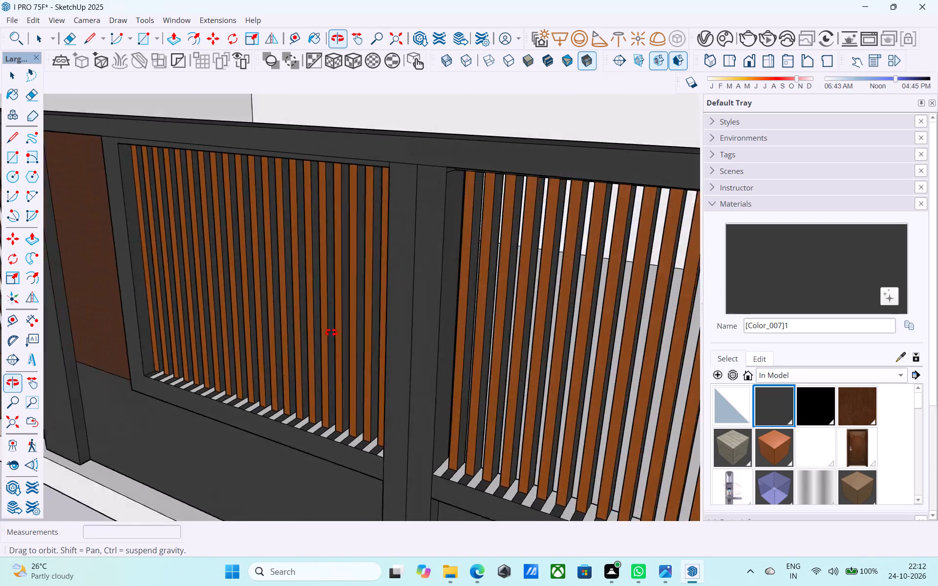
{"action": "middle_click_drag", "start_coordinate": [331, 333], "coordinate": [683, 327], "text": "shift"}
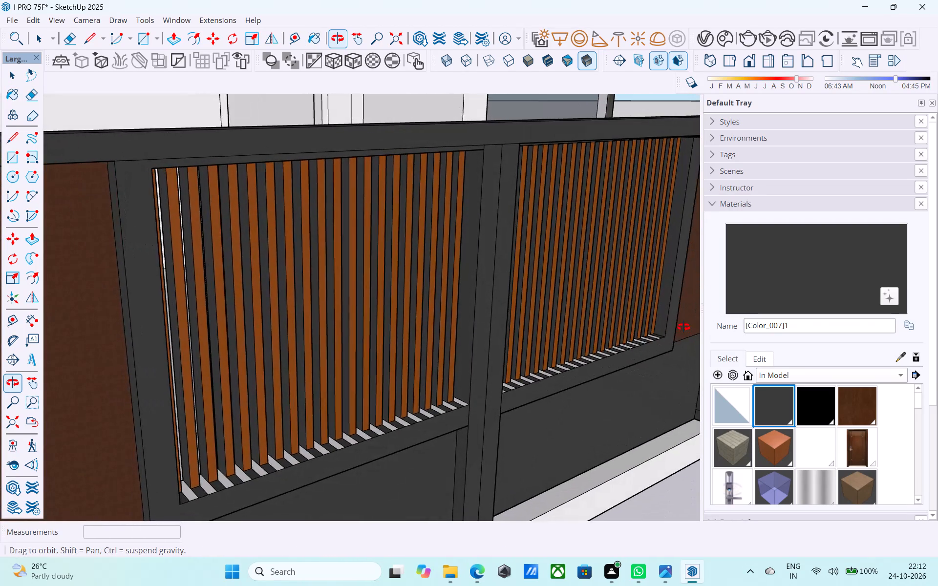
{"action": "middle_click_drag", "start_coordinate": [683, 327], "coordinate": [521, 330], "text": "shift"}
{"action": "scroll", "coordinate": [508, 317], "scroll_direction": "down", "scroll_amount": 2}
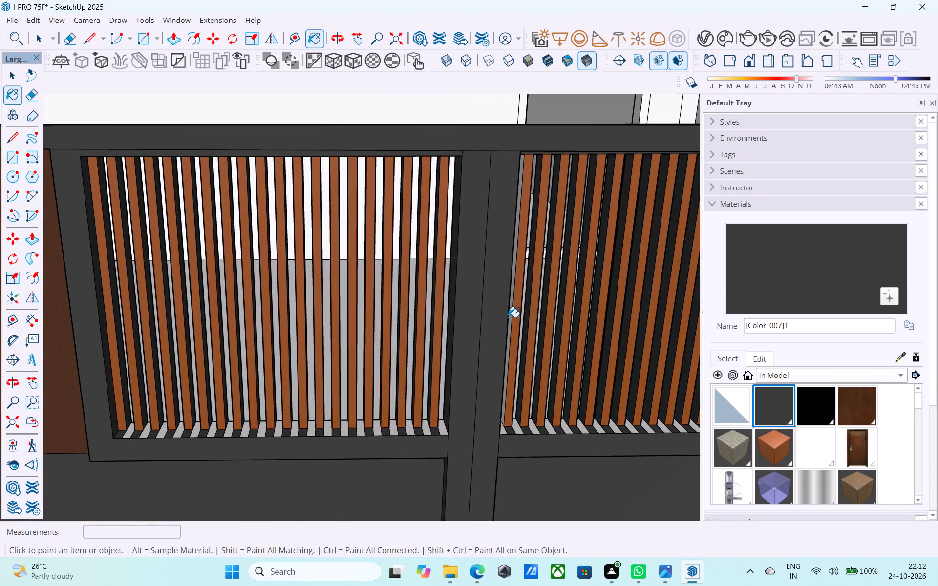
{"action": "scroll", "coordinate": [508, 317], "scroll_direction": "down", "scroll_amount": 4}
{"action": "middle_click_drag", "start_coordinate": [496, 349], "coordinate": [495, 420]}
Save the model.
{"action": "key", "text": "ctrl+s"}
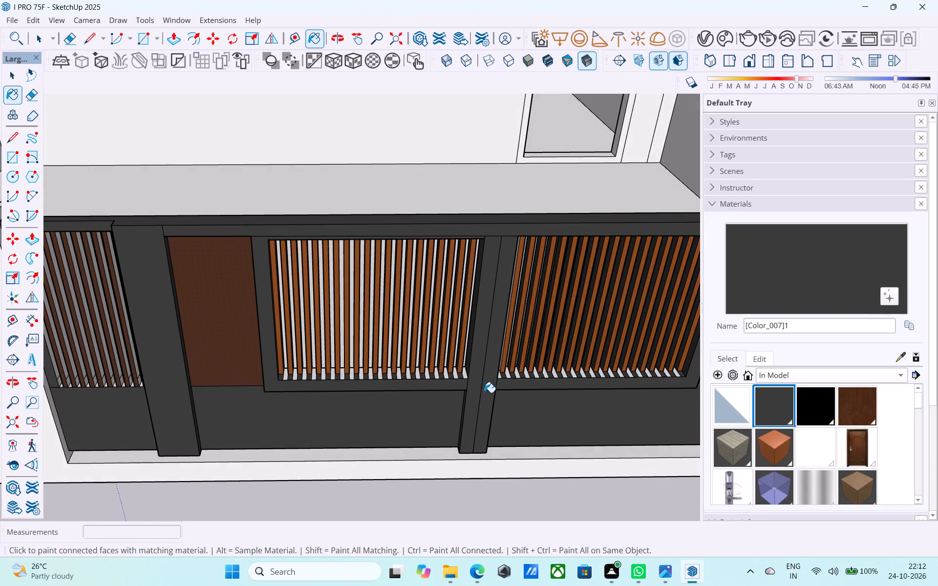
Paint the white front wall left of the gate, including the strip beneath the gate, with the Brick_09_1K material.
{"action": "key", "text": "space"}
{"action": "scroll", "coordinate": [473, 382], "scroll_direction": "down", "scroll_amount": 7}
{"action": "middle_click_drag", "start_coordinate": [473, 382], "coordinate": [463, 359]}
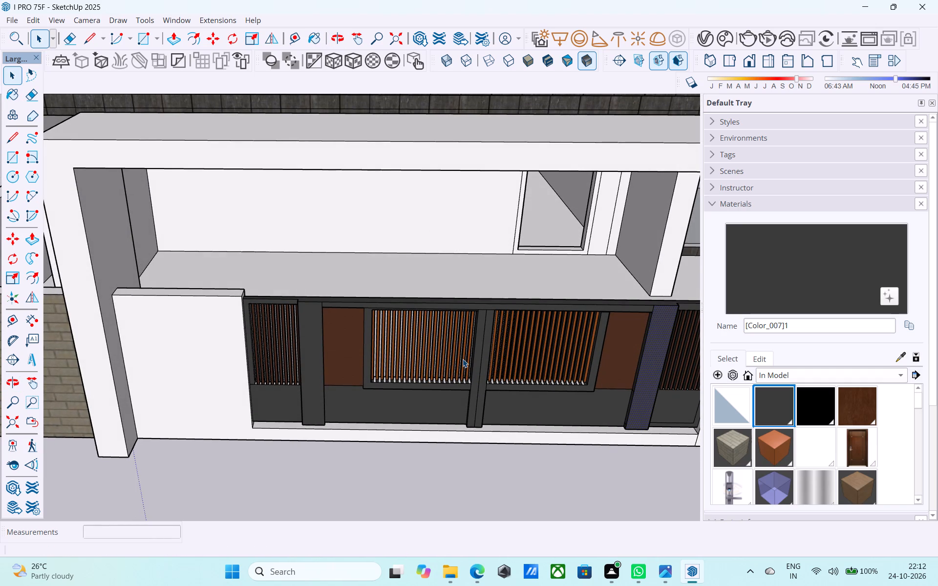
{"action": "scroll", "coordinate": [461, 357], "scroll_direction": "down", "scroll_amount": 3}
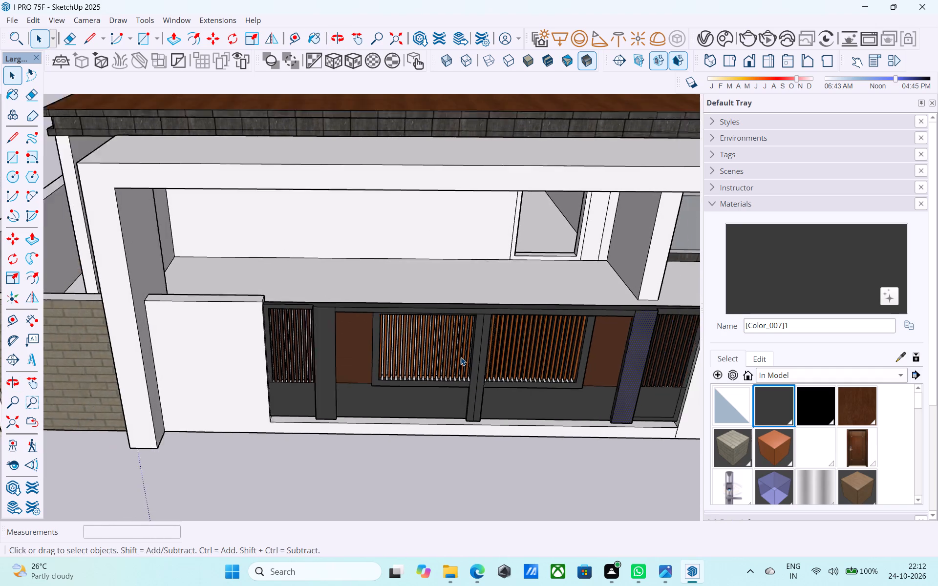
{"action": "scroll", "coordinate": [461, 357], "scroll_direction": "down", "scroll_amount": 7}
{"action": "middle_click_drag", "start_coordinate": [458, 390], "coordinate": [378, 227]}
{"action": "scroll", "coordinate": [350, 247], "scroll_direction": "down", "scroll_amount": 4}
{"action": "middle_click_drag", "start_coordinate": [352, 278], "coordinate": [392, 346]}
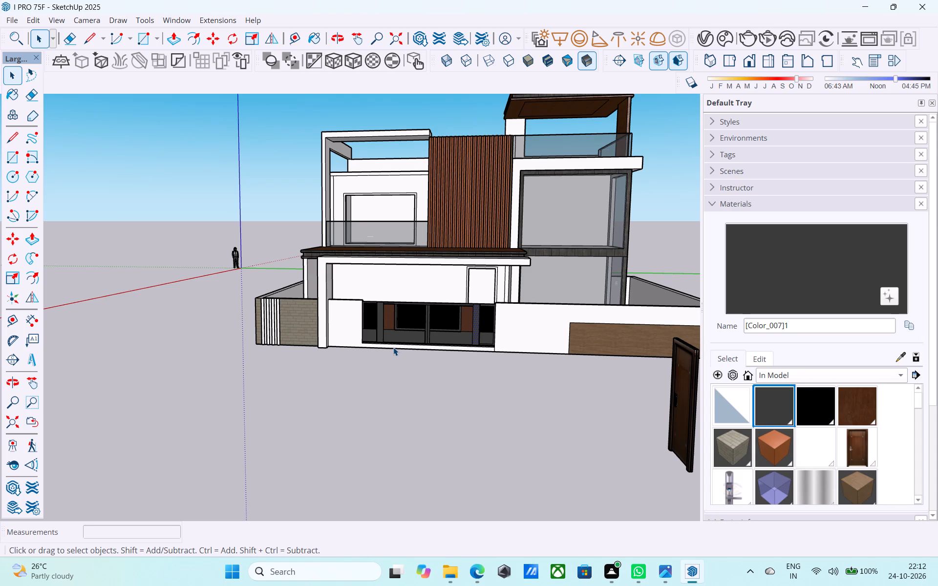
{"action": "scroll", "coordinate": [394, 348], "scroll_direction": "down", "scroll_amount": 3}
{"action": "middle_click_drag", "start_coordinate": [395, 351], "coordinate": [409, 349]}
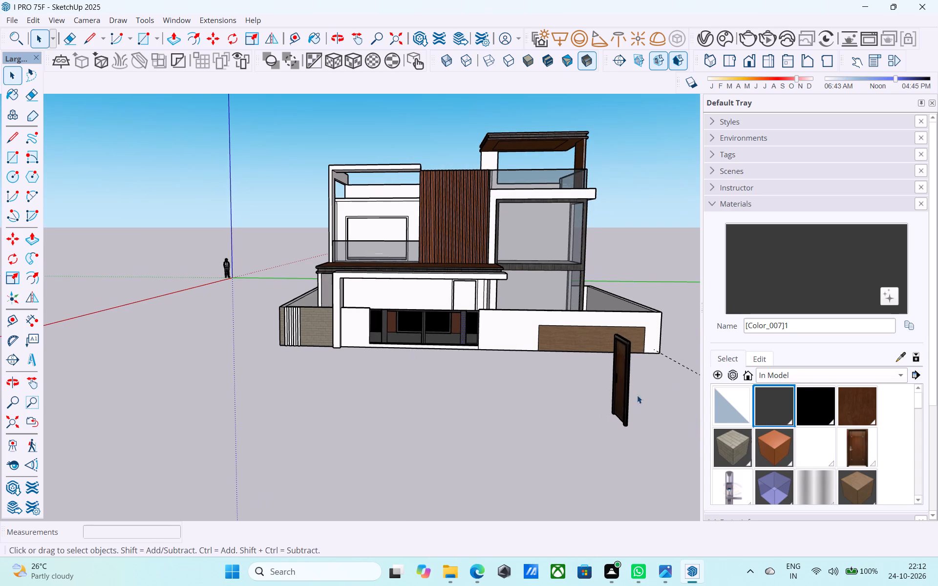
{"action": "left_click", "coordinate": [748, 453]}
{"action": "scroll", "coordinate": [405, 350], "scroll_direction": "up", "scroll_amount": 4}
{"action": "left_click", "coordinate": [354, 335]}
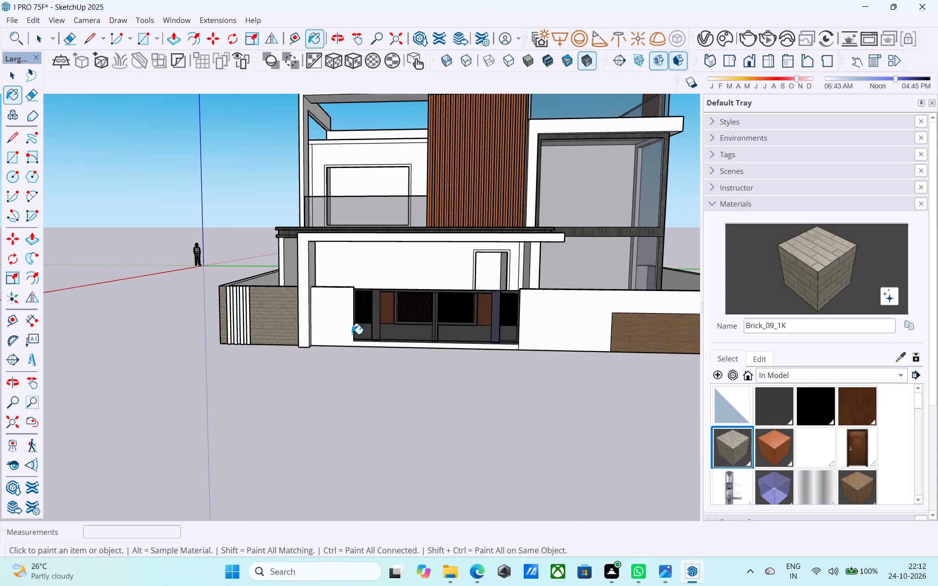
{"action": "left_click", "coordinate": [342, 330]}
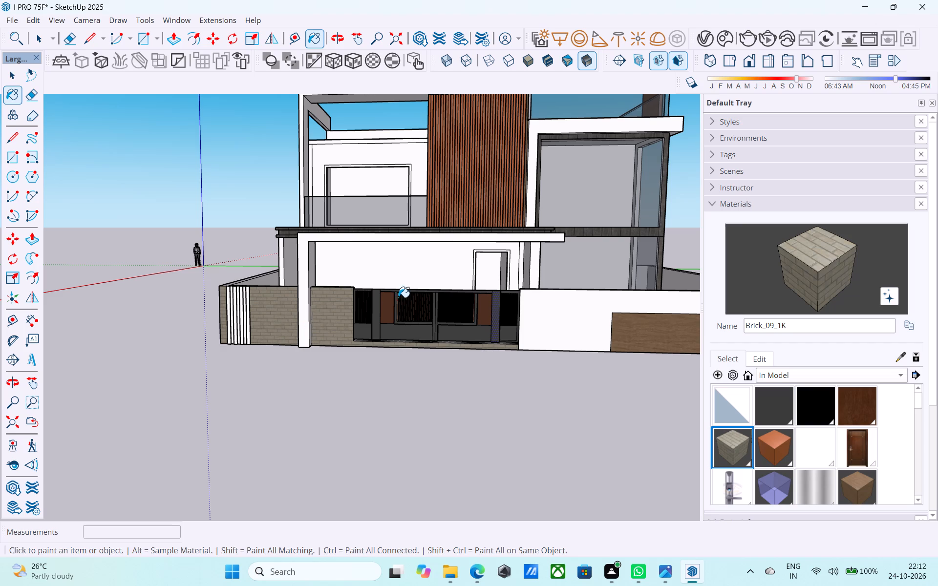
Clear the selection and examine the brick-finished wall, the gate and the whole front elevation.
{"action": "scroll", "coordinate": [398, 297], "scroll_direction": "up", "scroll_amount": 5}
{"action": "key", "text": "space"}
{"action": "left_click", "coordinate": [381, 391]}
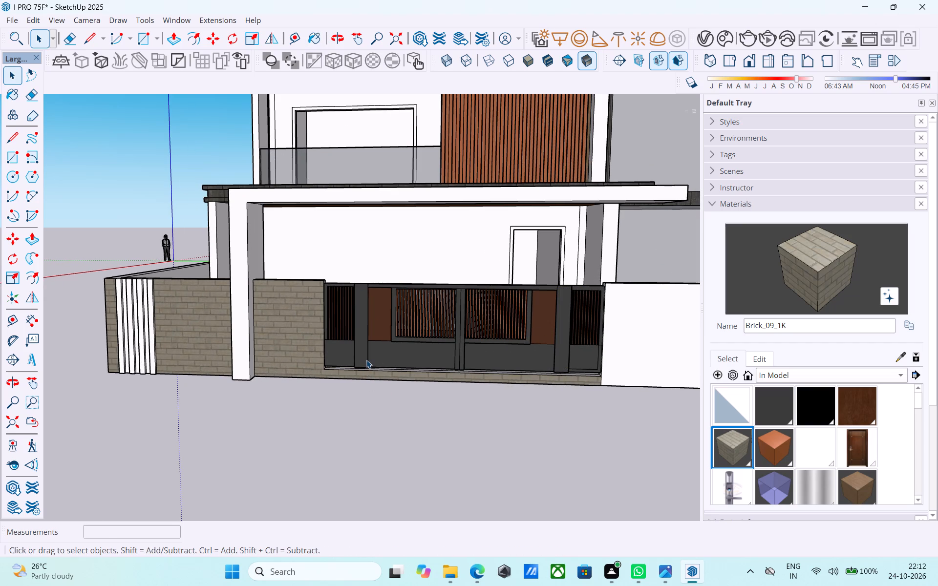
{"action": "middle_click_drag", "start_coordinate": [366, 360], "coordinate": [390, 246]}
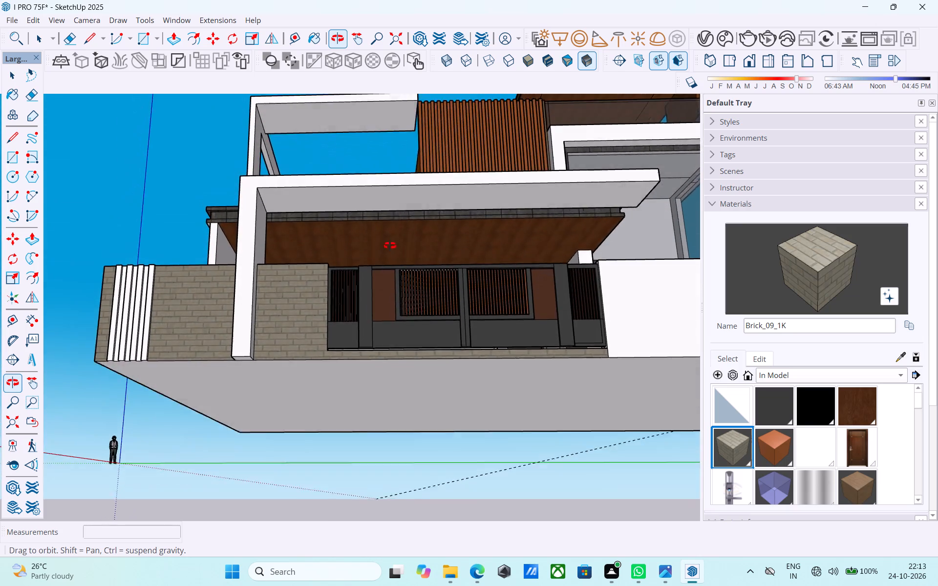
{"action": "middle_click_drag", "start_coordinate": [390, 246], "coordinate": [387, 381]}
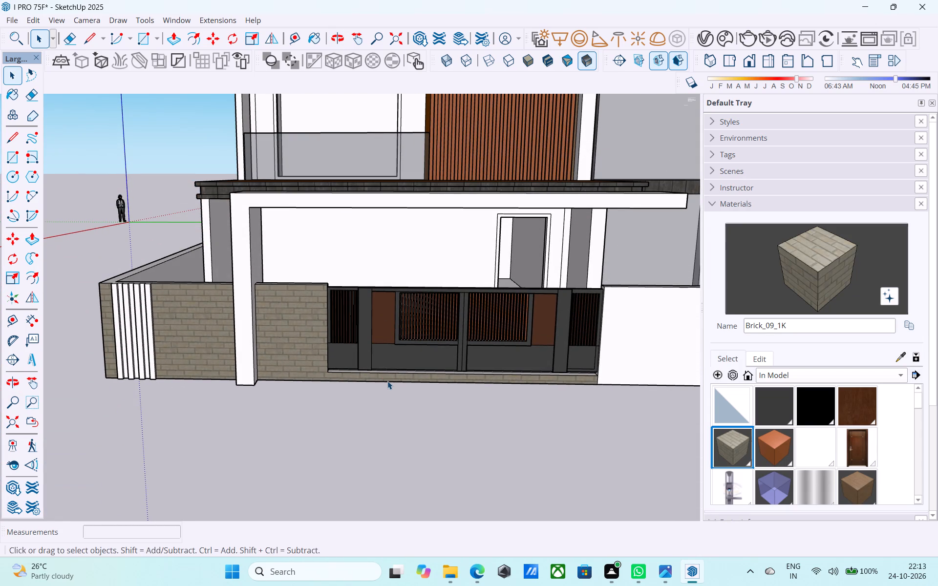
{"action": "scroll", "coordinate": [386, 376], "scroll_direction": "down", "scroll_amount": 6}
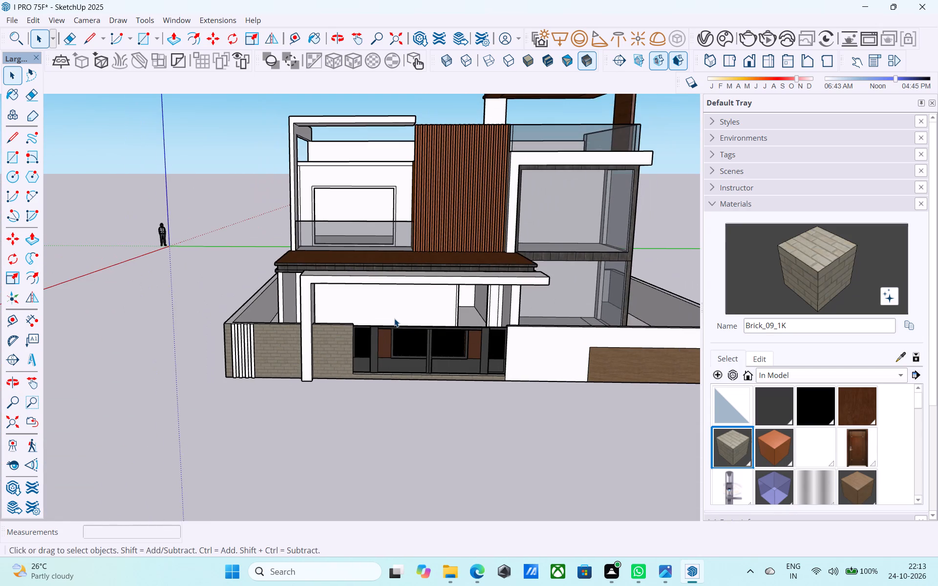
{"action": "scroll", "coordinate": [394, 318], "scroll_direction": "down", "scroll_amount": 2}
{"action": "middle_click_drag", "start_coordinate": [394, 318], "coordinate": [399, 335], "text": "shift"}
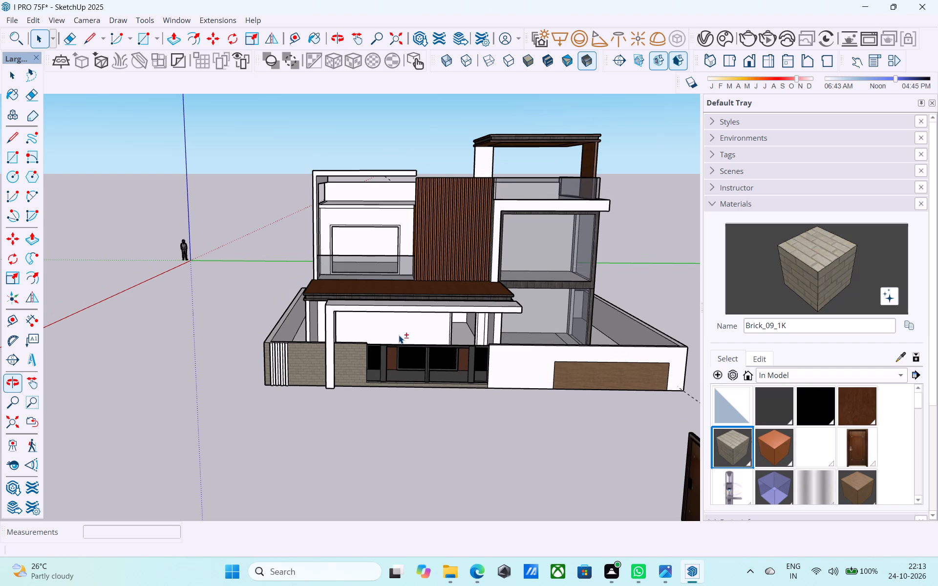
{"action": "middle_click_drag", "start_coordinate": [399, 338], "coordinate": [417, 341]}
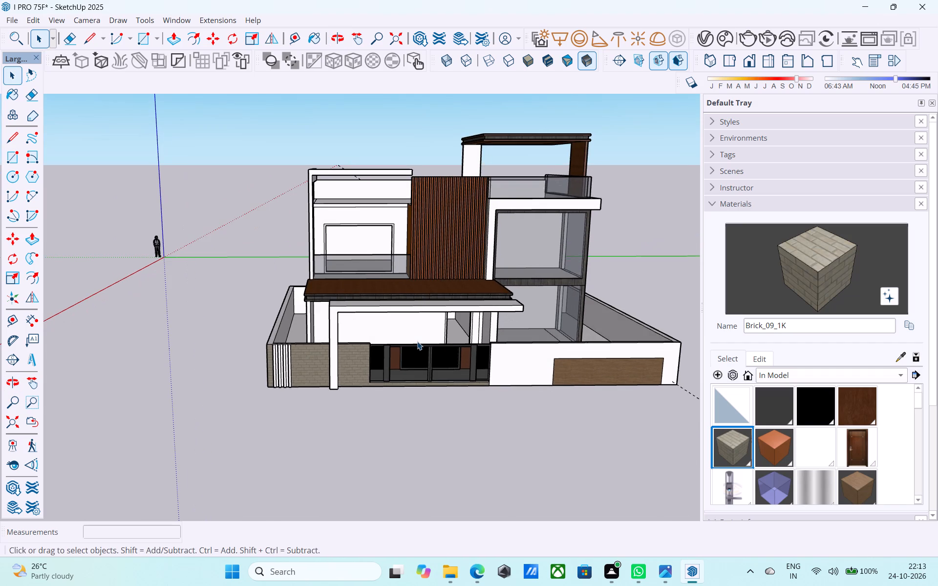
Push/Pull the end face of the upper-floor white frame's top beam to extend it partway across the wooden slat wall.
{"action": "middle_click_drag", "start_coordinate": [421, 356], "coordinate": [265, 408], "text": "shift"}
{"action": "scroll", "coordinate": [461, 241], "scroll_direction": "up", "scroll_amount": 8}
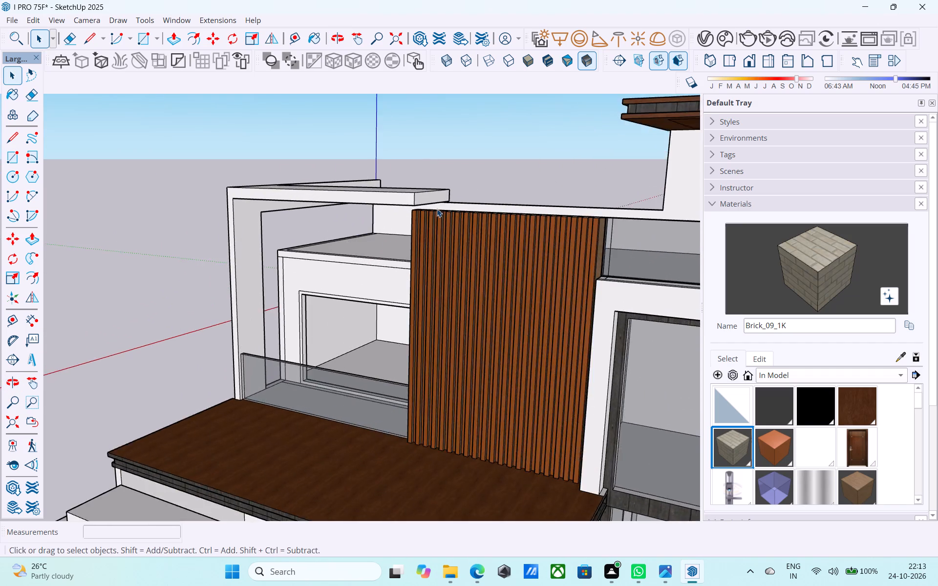
{"action": "scroll", "coordinate": [437, 209], "scroll_direction": "up", "scroll_amount": 3}
{"action": "left_click", "coordinate": [431, 200]}
{"action": "key", "text": "p"}
{"action": "left_click", "coordinate": [426, 194]}
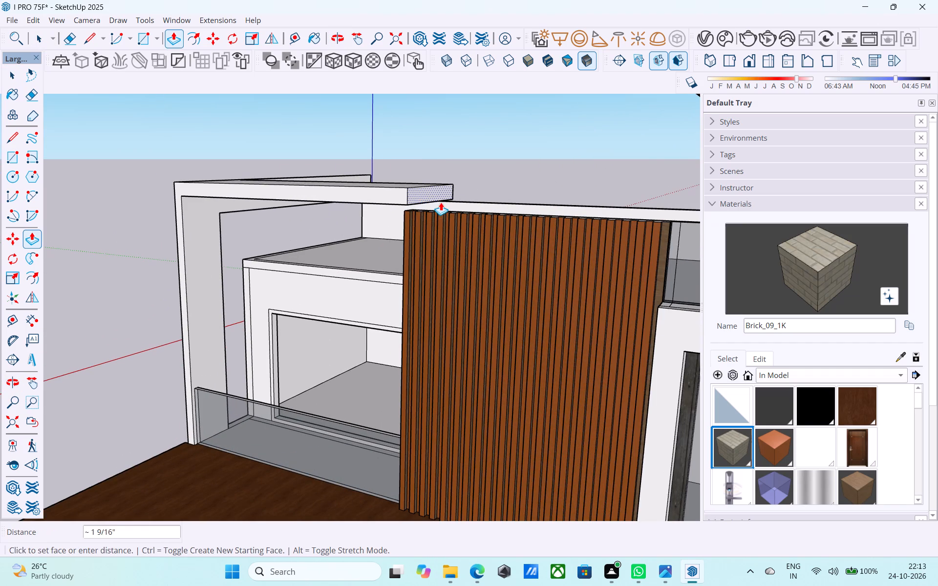
{"action": "left_click", "coordinate": [525, 233]}
{"action": "middle_click_drag", "start_coordinate": [528, 246], "coordinate": [608, 188]}
{"action": "scroll", "coordinate": [611, 184], "scroll_direction": "down", "scroll_amount": 9}
{"action": "middle_click_drag", "start_coordinate": [574, 221], "coordinate": [576, 220]}
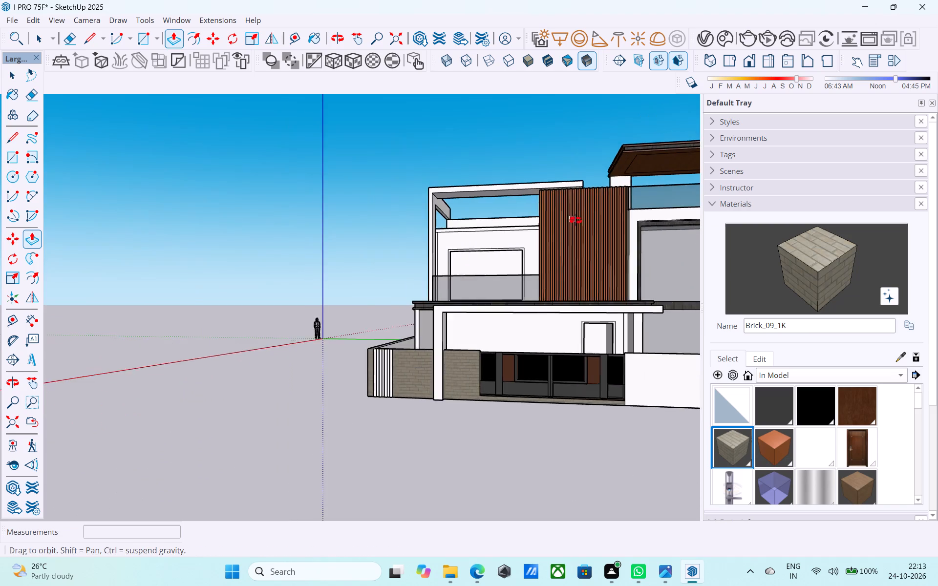
{"action": "middle_click_drag", "start_coordinate": [576, 220], "coordinate": [598, 209]}
{"action": "key", "text": "space"}
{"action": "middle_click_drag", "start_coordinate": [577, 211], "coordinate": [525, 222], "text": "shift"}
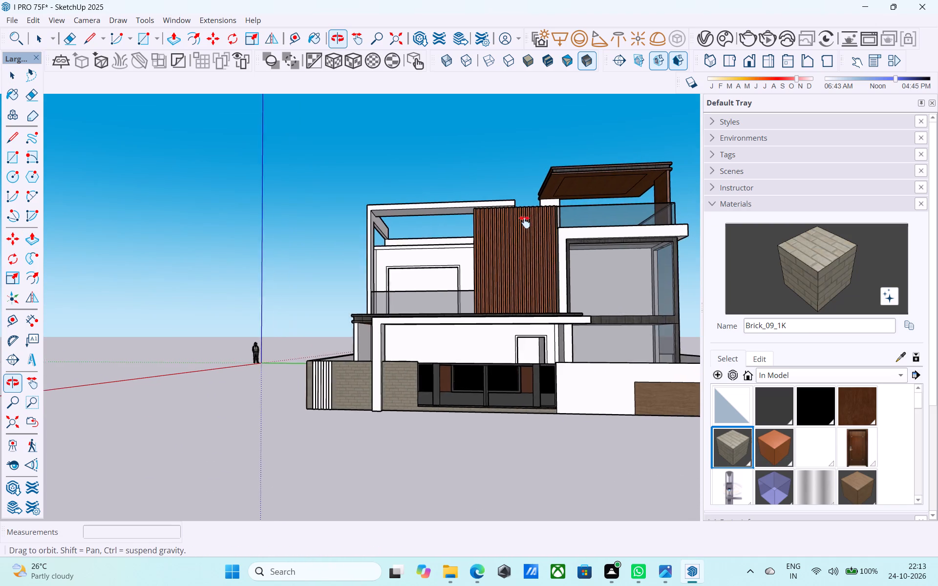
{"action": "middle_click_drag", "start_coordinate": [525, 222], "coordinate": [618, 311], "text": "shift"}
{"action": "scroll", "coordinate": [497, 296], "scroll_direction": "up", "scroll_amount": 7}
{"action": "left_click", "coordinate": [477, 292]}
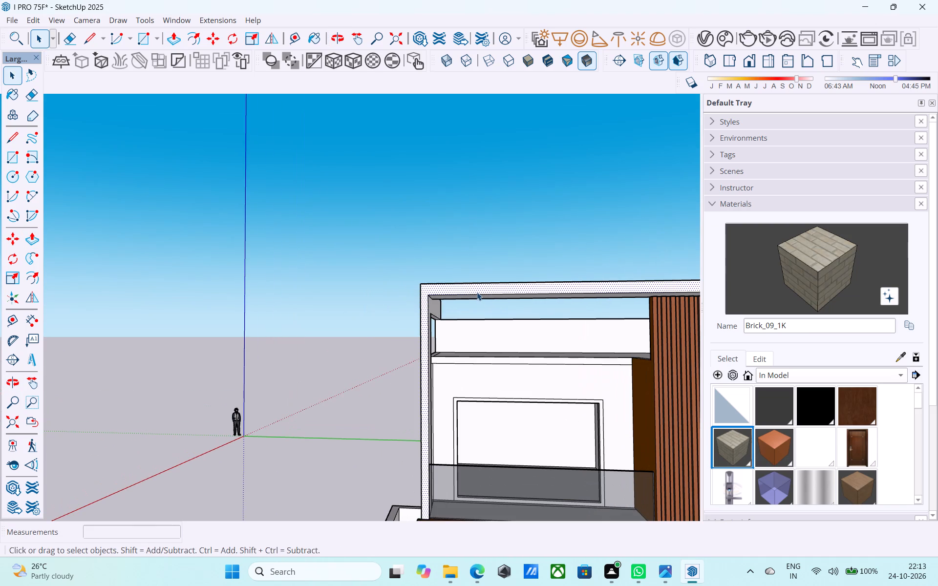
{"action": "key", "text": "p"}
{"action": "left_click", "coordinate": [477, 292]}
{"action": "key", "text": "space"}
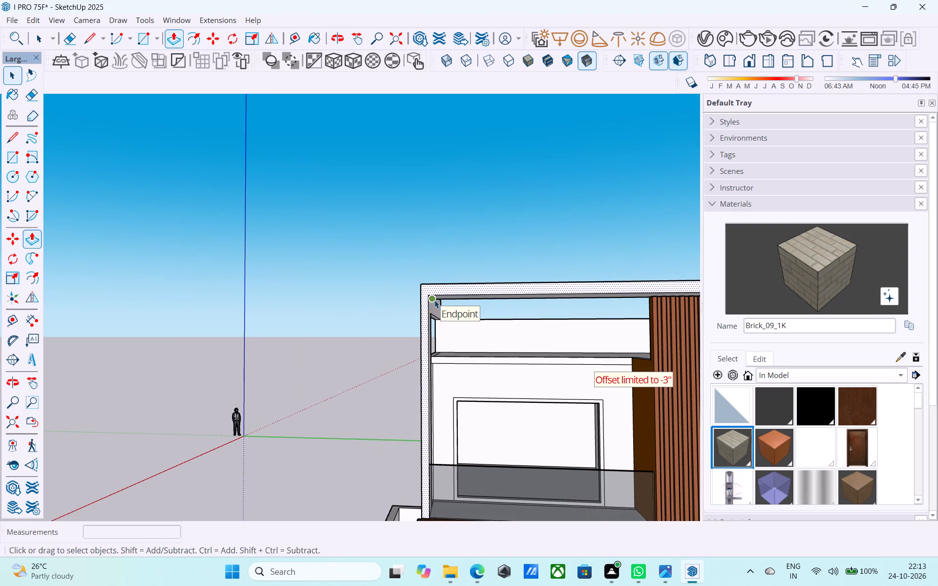
Push/Pull the upper-floor white frame's front face outward by 4'.
{"action": "scroll", "coordinate": [435, 300], "scroll_direction": "up", "scroll_amount": 1}
{"action": "middle_click_drag", "start_coordinate": [435, 300], "coordinate": [325, 307]}
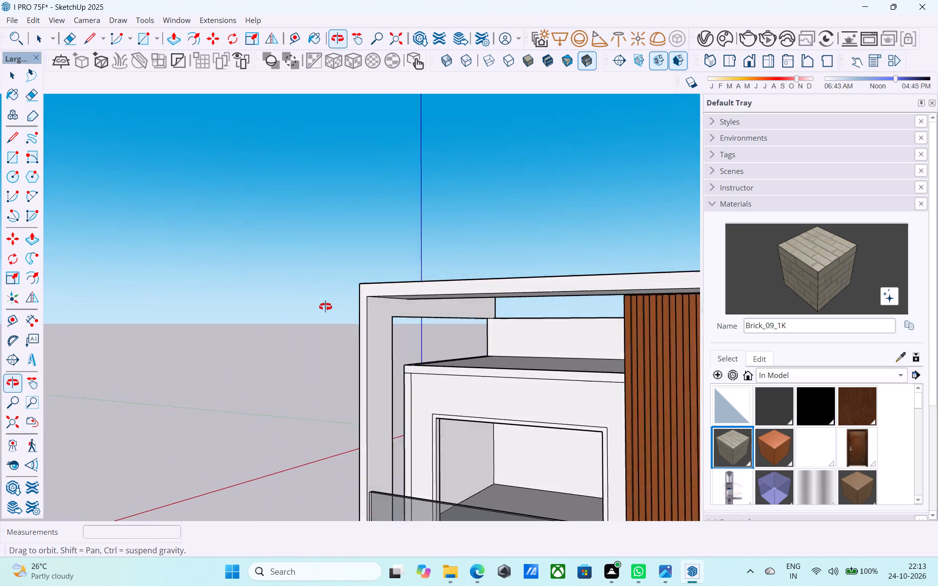
{"action": "middle_click_drag", "start_coordinate": [325, 307], "coordinate": [259, 306]}
{"action": "left_click", "coordinate": [340, 290]}
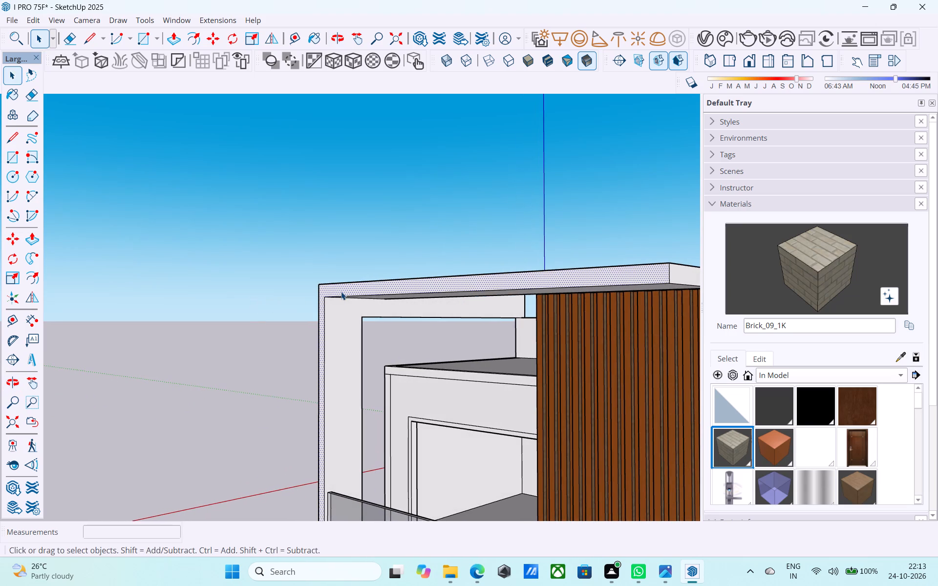
{"action": "key", "text": "p"}
{"action": "left_click", "coordinate": [341, 292]}
{"action": "key", "text": "2"}
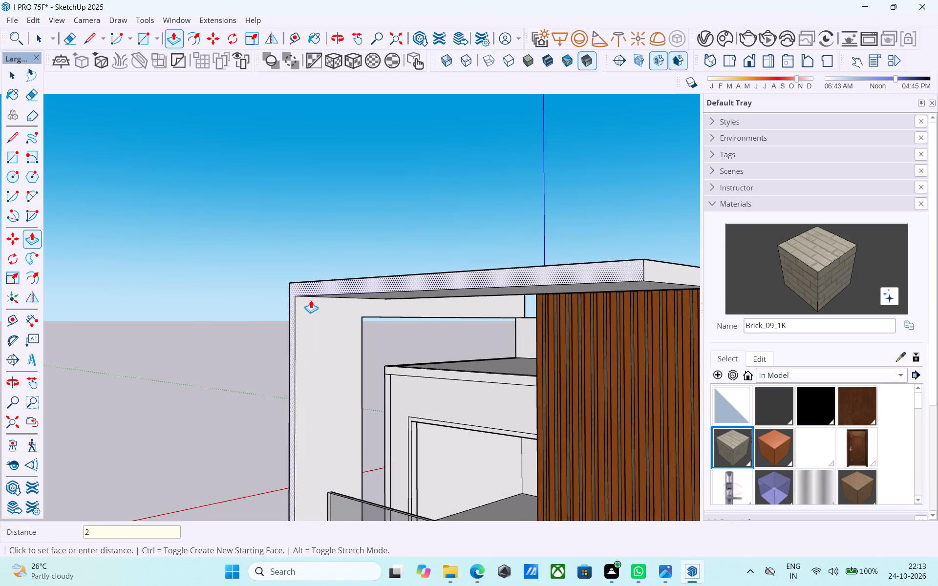
{"action": "key", "text": "apostrophe"}
{"action": "key", "text": "Return"}
{"action": "type", "text": "4'"}
{"action": "key", "text": "Return"}
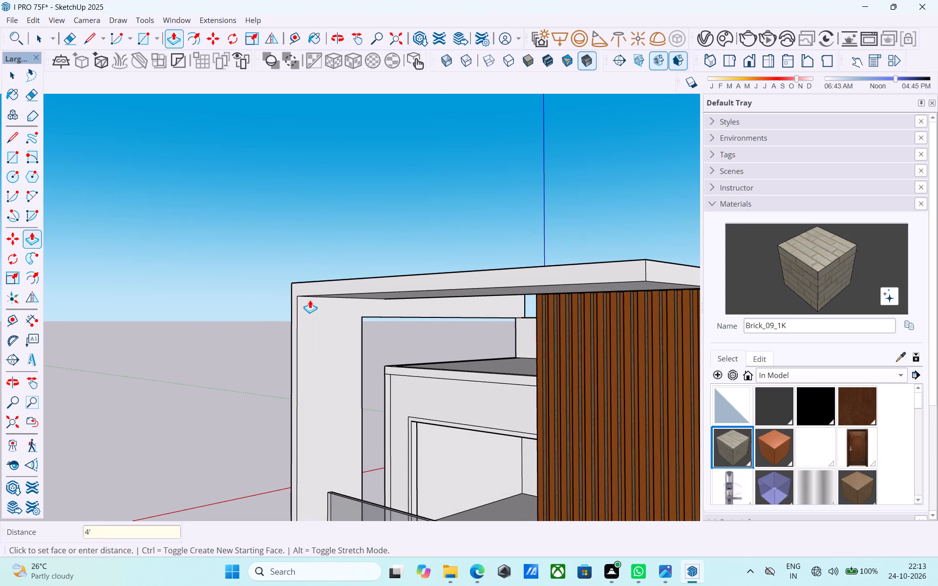
{"action": "key", "text": "space"}
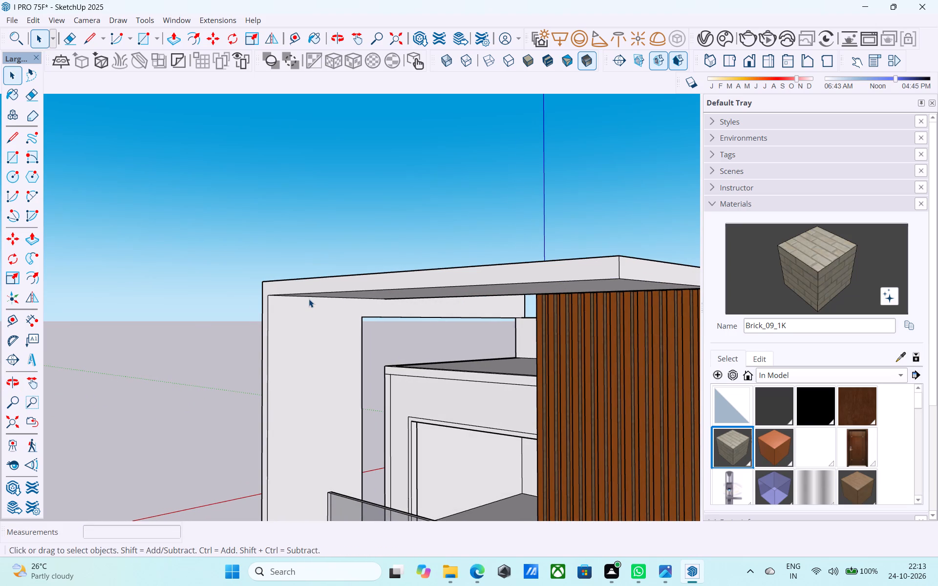
Examine the deepened white frame, its underside and the slat wall from low angles against the whole front elevation.
{"action": "scroll", "coordinate": [309, 299], "scroll_direction": "down", "scroll_amount": 9}
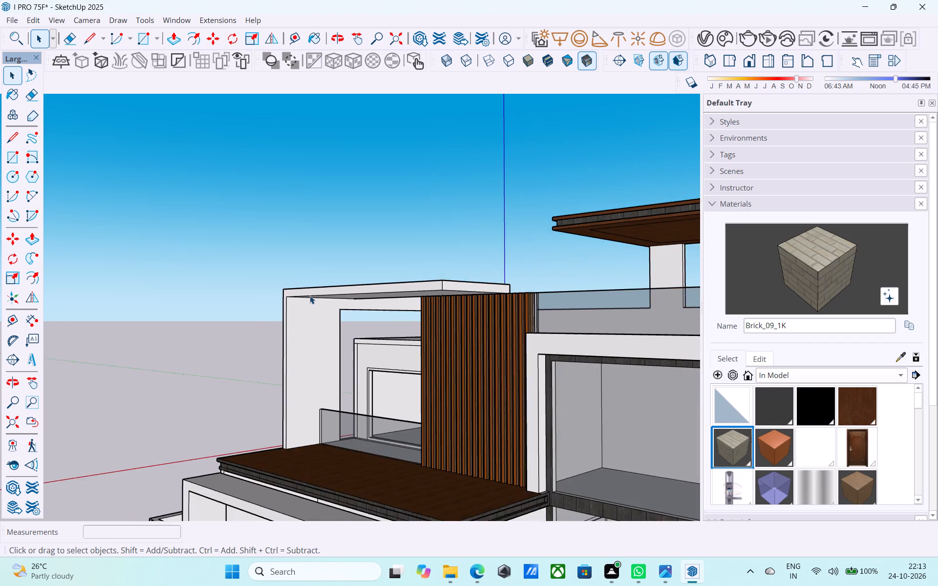
{"action": "scroll", "coordinate": [310, 295], "scroll_direction": "down", "scroll_amount": 2}
{"action": "middle_click_drag", "start_coordinate": [319, 333], "coordinate": [321, 294]}
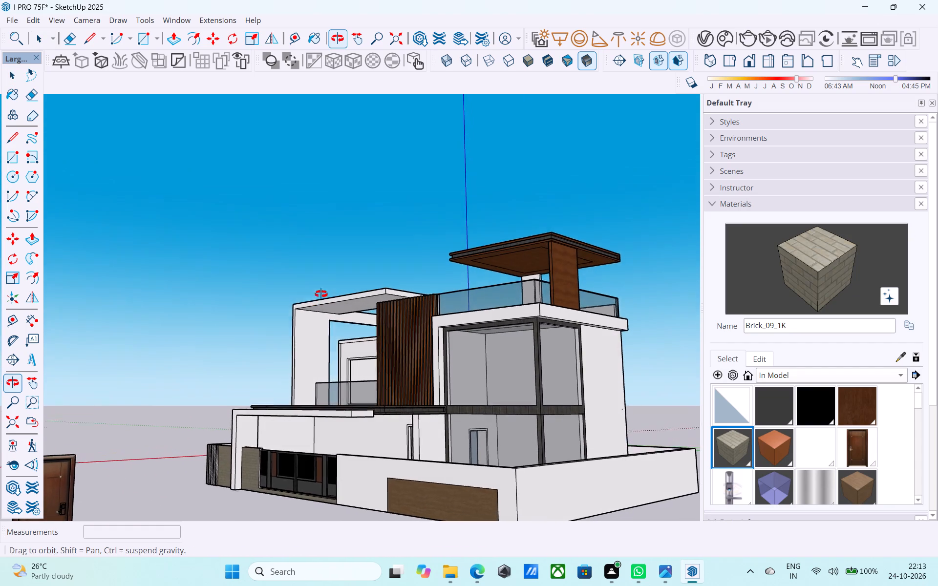
{"action": "middle_click_drag", "start_coordinate": [321, 294], "coordinate": [329, 271]}
{"action": "middle_click_drag", "start_coordinate": [319, 318], "coordinate": [312, 295]}
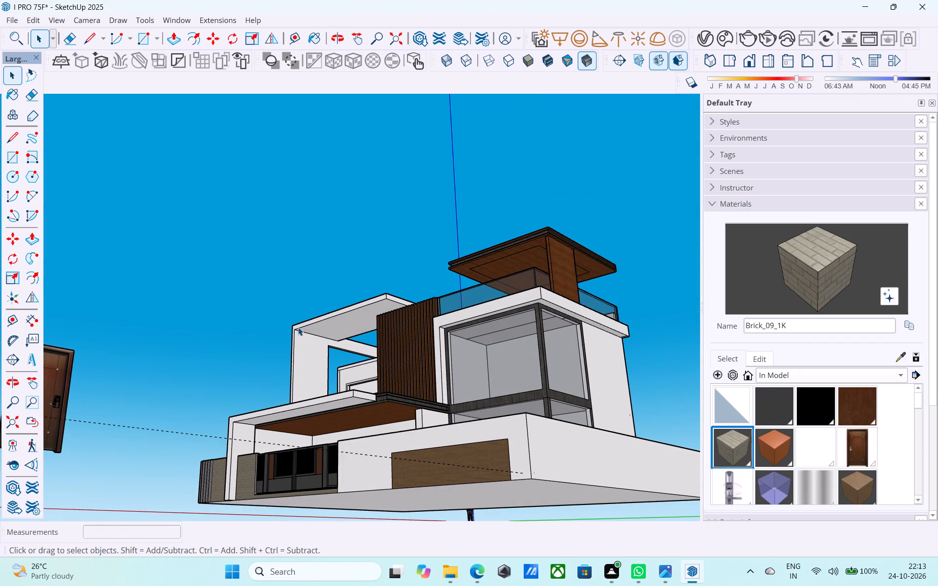
{"action": "middle_click_drag", "start_coordinate": [298, 327], "coordinate": [310, 337]}
{"action": "scroll", "coordinate": [310, 337], "scroll_direction": "up", "scroll_amount": 1}
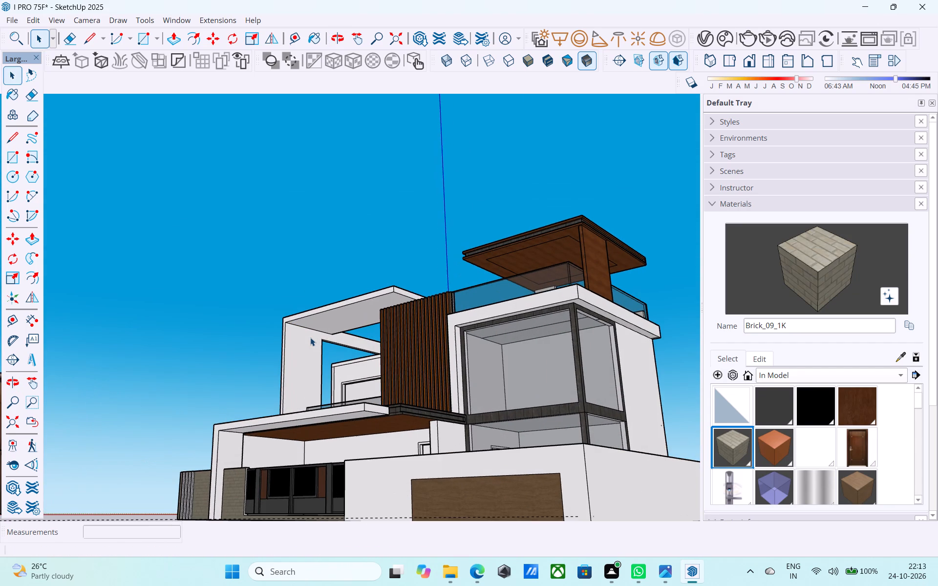
{"action": "scroll", "coordinate": [310, 337], "scroll_direction": "up", "scroll_amount": 5}
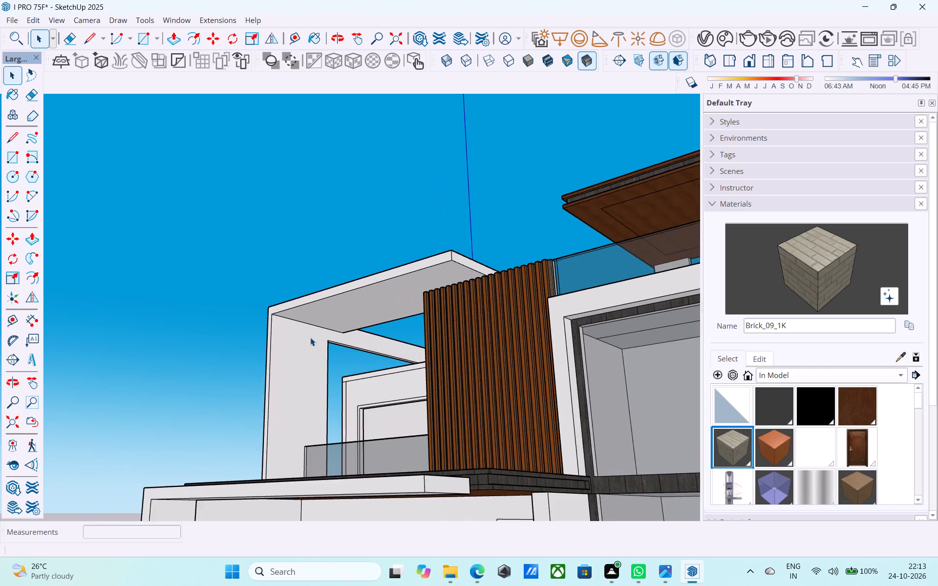
{"action": "scroll", "coordinate": [310, 337], "scroll_direction": "down", "scroll_amount": 9}
{"action": "middle_click_drag", "start_coordinate": [307, 335], "coordinate": [380, 351]}
{"action": "scroll", "coordinate": [363, 321], "scroll_direction": "up", "scroll_amount": 3}
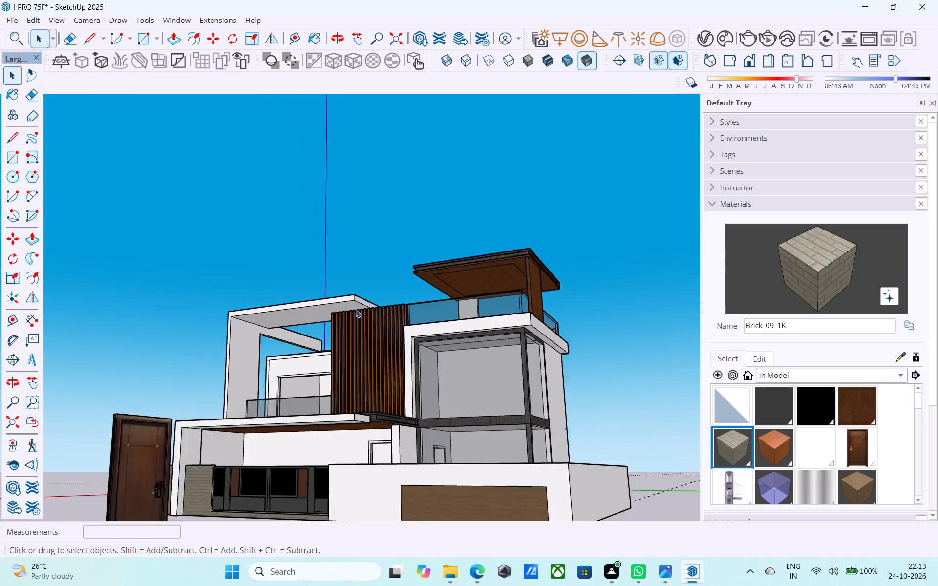
{"action": "scroll", "coordinate": [356, 309], "scroll_direction": "up", "scroll_amount": 2}
{"action": "scroll", "coordinate": [265, 314], "scroll_direction": "up", "scroll_amount": 1}
{"action": "middle_click_drag", "start_coordinate": [264, 314], "coordinate": [281, 309], "text": "shift"}
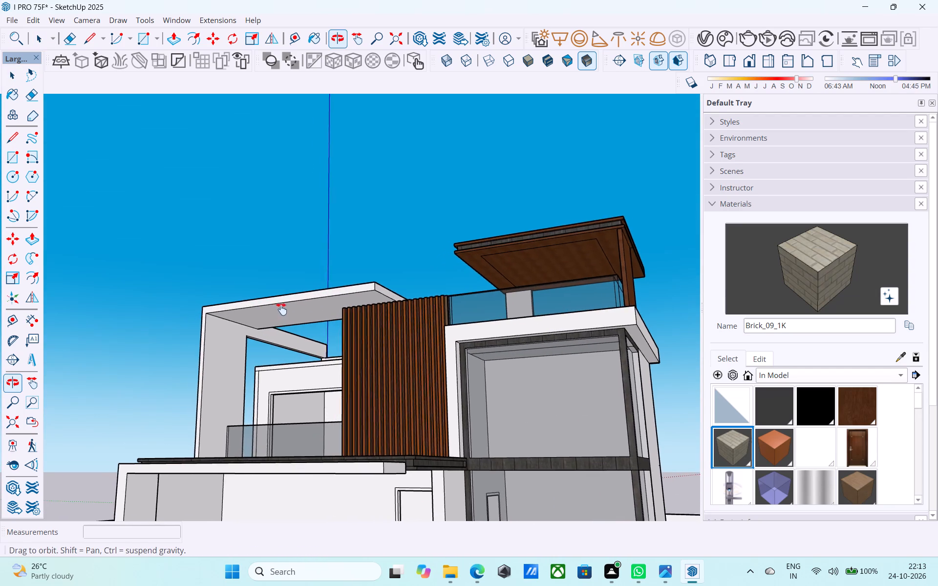
{"action": "middle_click_drag", "start_coordinate": [281, 309], "coordinate": [284, 303], "text": "shift"}
{"action": "scroll", "coordinate": [281, 306], "scroll_direction": "up", "scroll_amount": 8}
{"action": "middle_click_drag", "start_coordinate": [229, 313], "coordinate": [254, 277]}
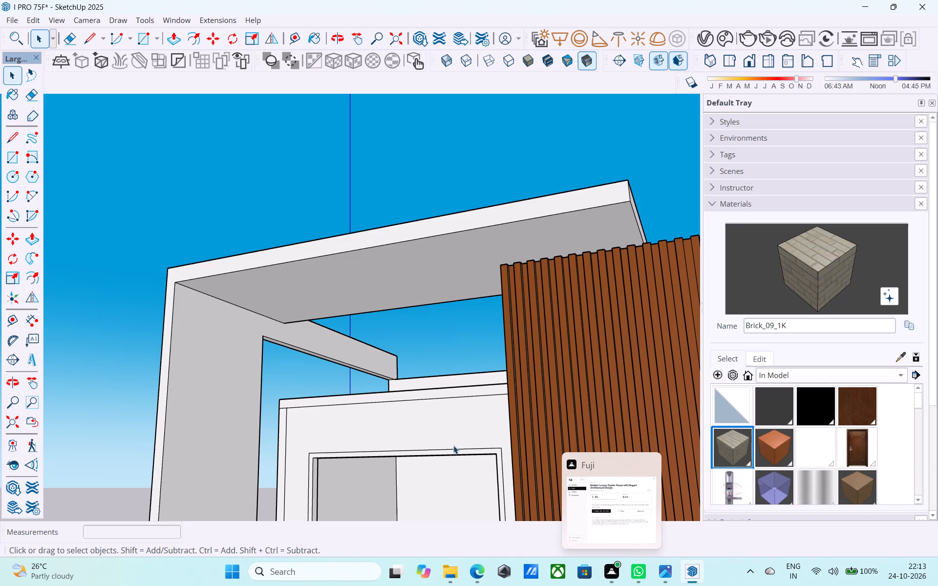
{"action": "scroll", "coordinate": [403, 377], "scroll_direction": "down", "scroll_amount": 5}
{"action": "middle_click_drag", "start_coordinate": [399, 379], "coordinate": [386, 351], "text": "shift"}
{"action": "scroll", "coordinate": [386, 351], "scroll_direction": "up", "scroll_amount": 1}
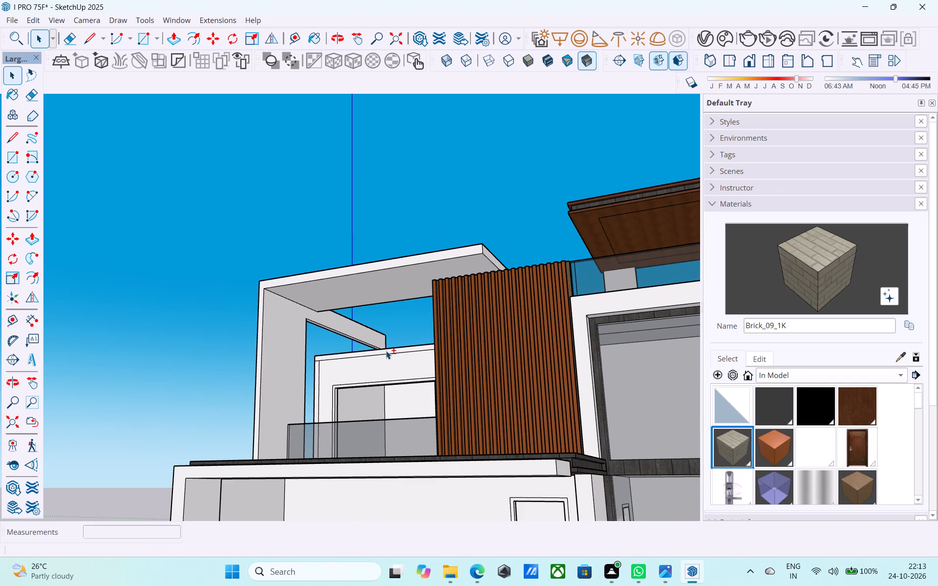
{"action": "scroll", "coordinate": [386, 351], "scroll_direction": "down", "scroll_amount": 2}
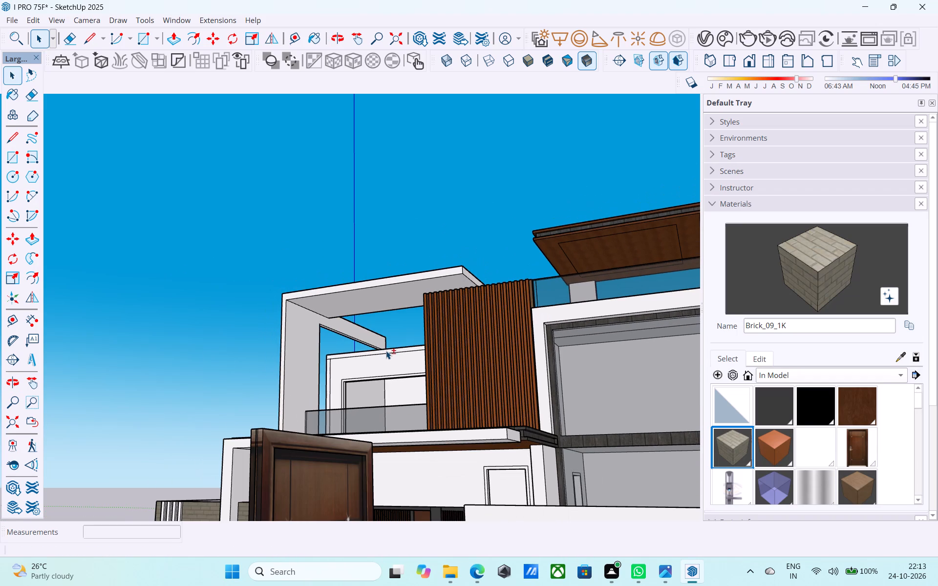
{"action": "middle_click", "coordinate": [386, 351]}
Copy the two inner front edges of the white frame, along its top beam and side post, 1' inward along its depth.
{"action": "scroll", "coordinate": [303, 305], "scroll_direction": "up", "scroll_amount": 5}
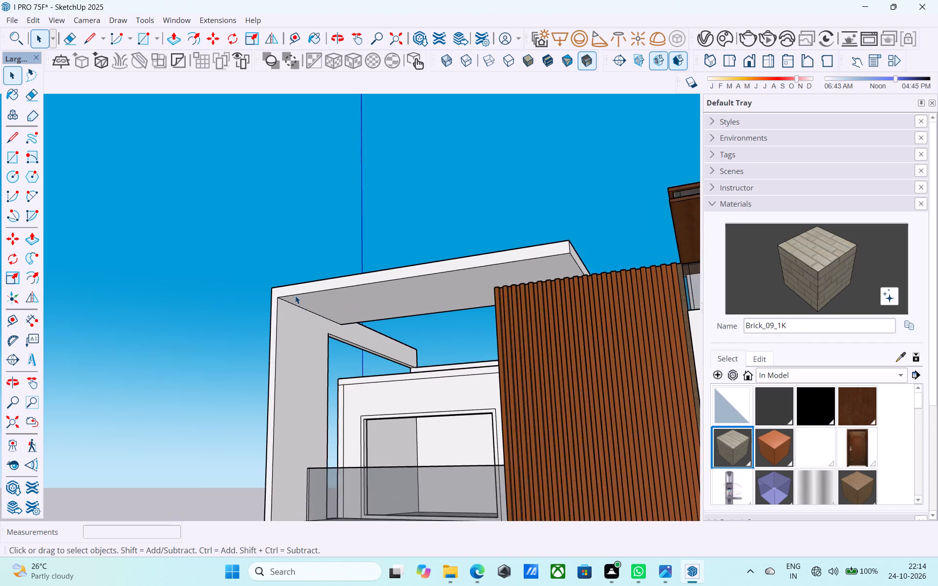
{"action": "left_click", "coordinate": [294, 292]}
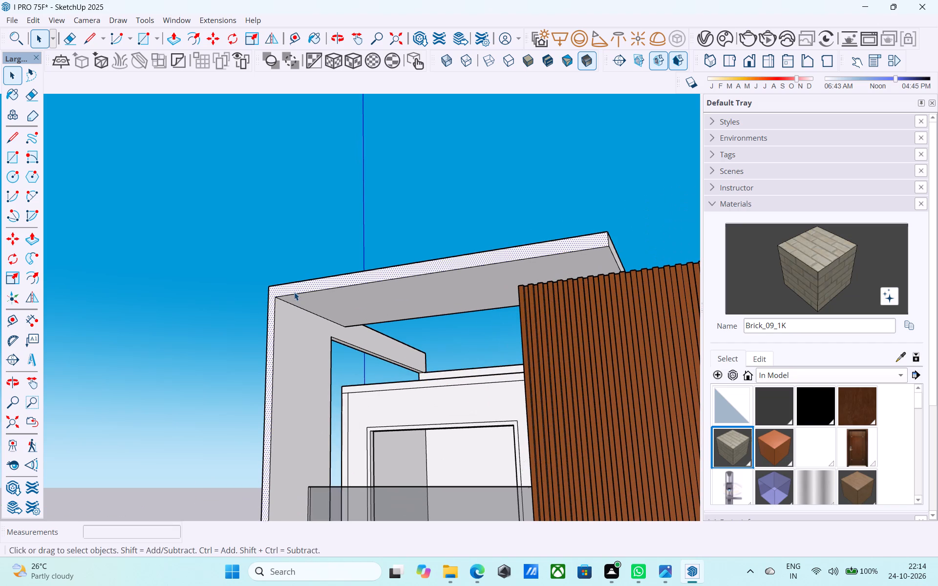
{"action": "left_click", "coordinate": [296, 293]}
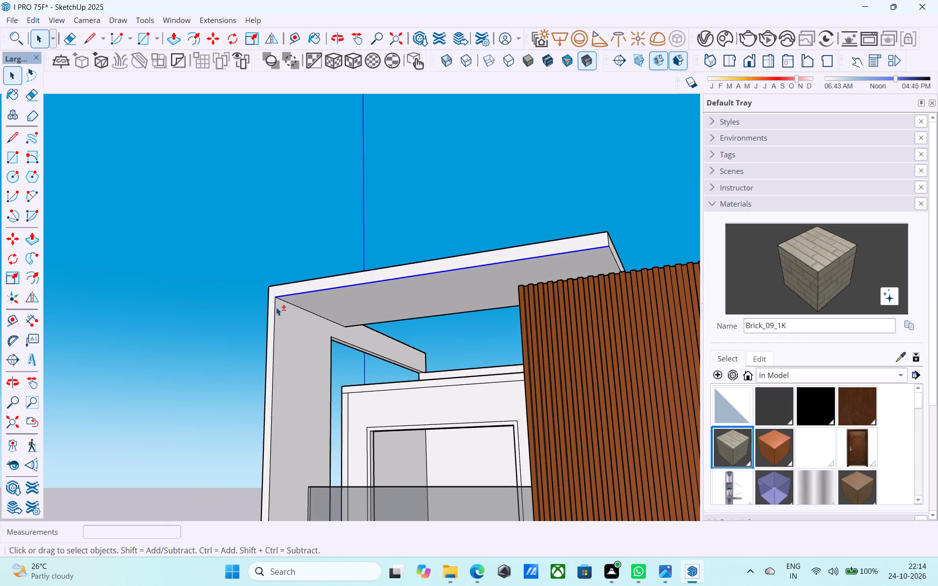
{"action": "left_click", "coordinate": [276, 307], "text": "shift"}
{"action": "key", "text": "m"}
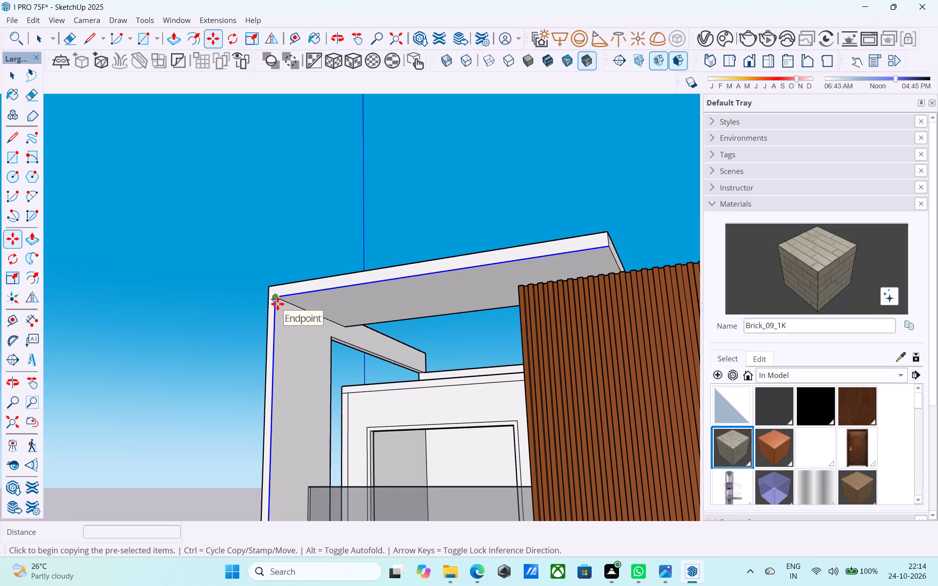
{"action": "left_click", "coordinate": [275, 297]}
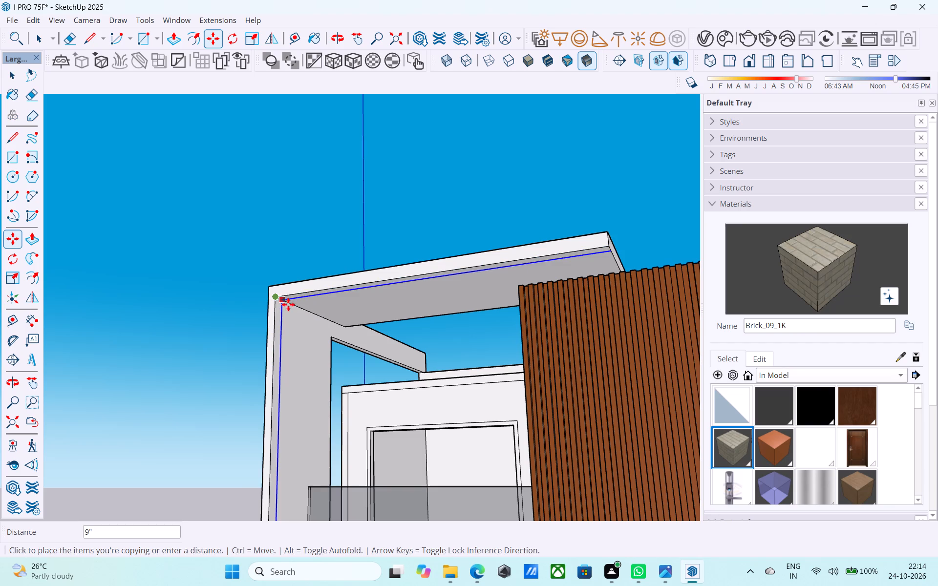
{"action": "scroll", "coordinate": [288, 304], "scroll_direction": "up", "scroll_amount": 4}
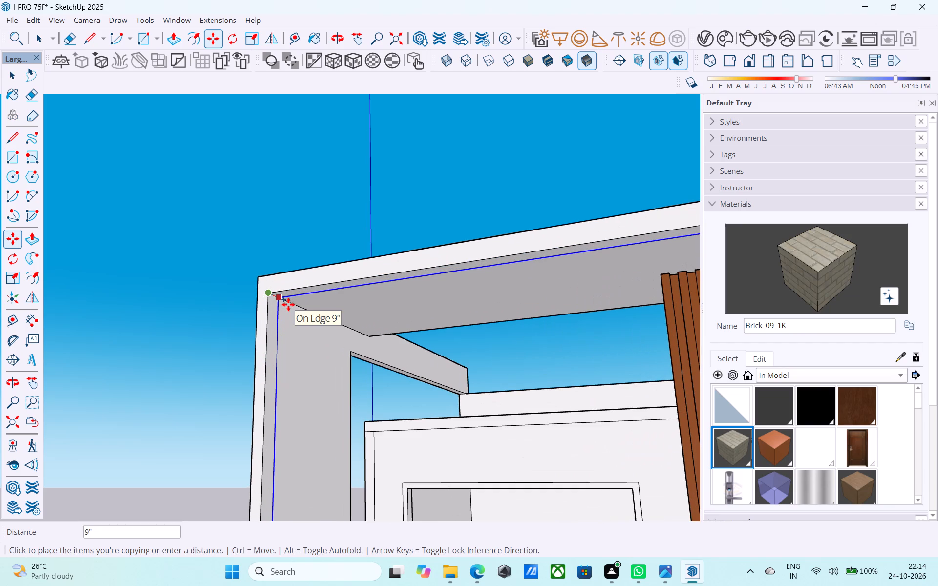
{"action": "key", "text": "1"}
{"action": "key", "text": "apostrophe"}
{"action": "key", "text": "Return"}
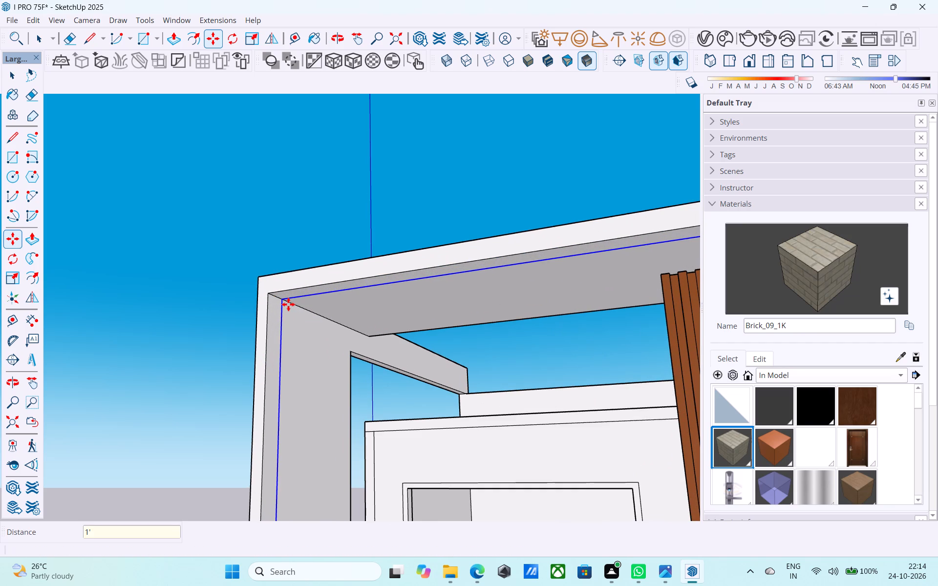
Copy the newly made pair of edge lines another 6" deeper to outline a narrow strip inside the frame.
{"action": "scroll", "coordinate": [288, 304], "scroll_direction": "up", "scroll_amount": 4}
{"action": "left_click", "coordinate": [282, 300]}
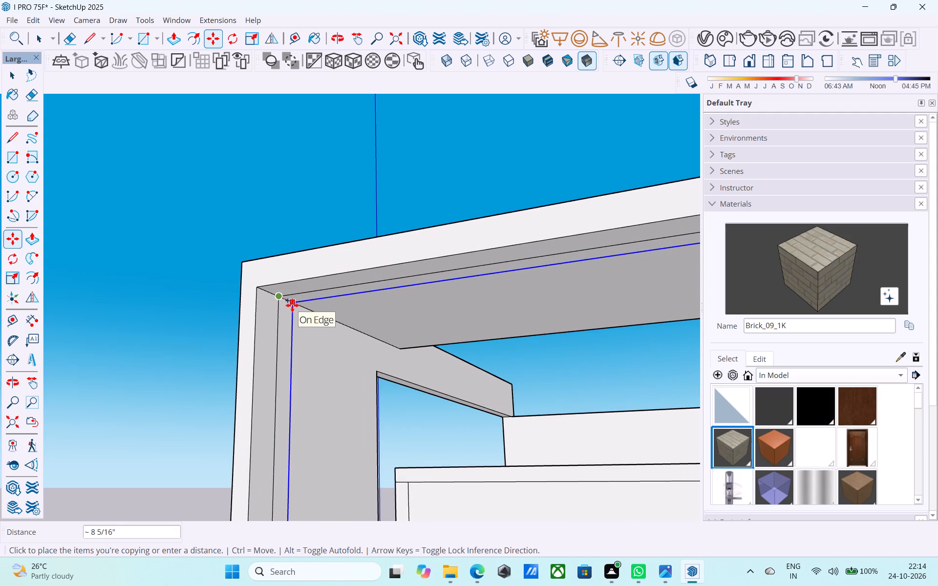
{"action": "type", "text": "4\""}
{"action": "key", "text": "Return"}
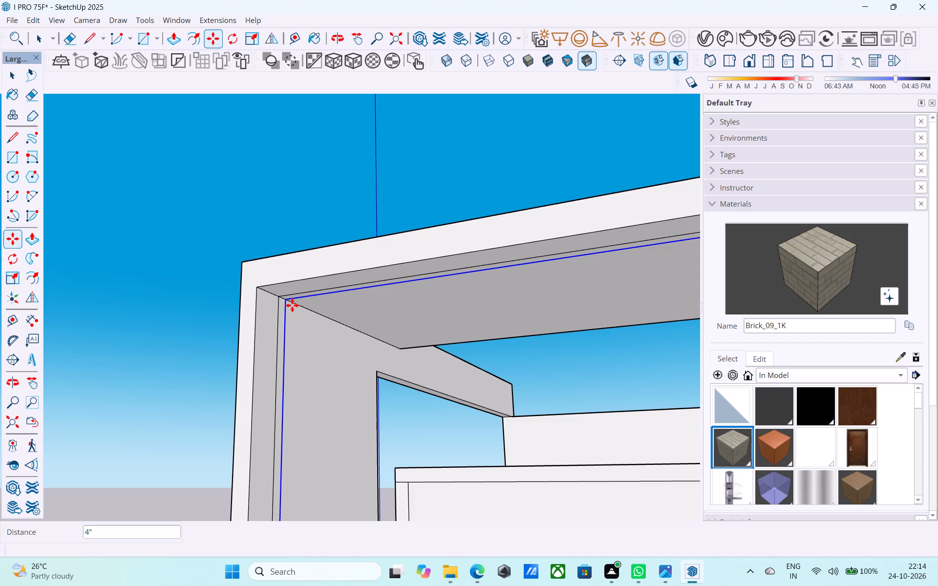
{"action": "type", "text": "6\""}
{"action": "key", "text": "Return"}
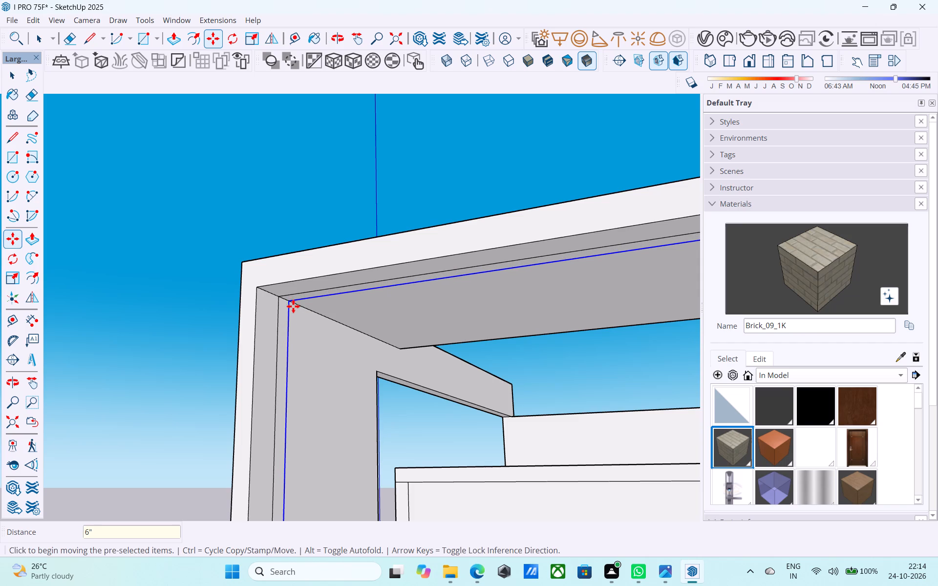
{"action": "key", "text": "space"}
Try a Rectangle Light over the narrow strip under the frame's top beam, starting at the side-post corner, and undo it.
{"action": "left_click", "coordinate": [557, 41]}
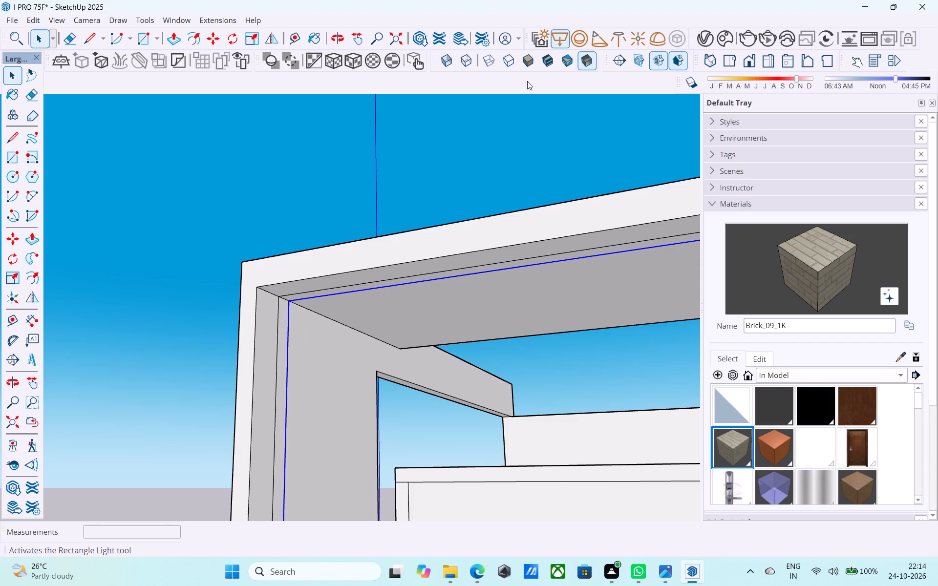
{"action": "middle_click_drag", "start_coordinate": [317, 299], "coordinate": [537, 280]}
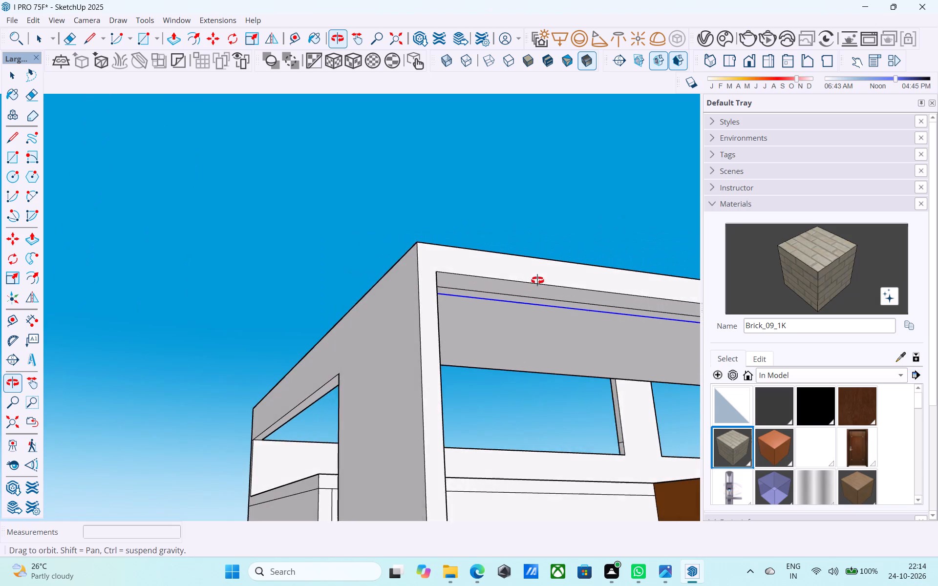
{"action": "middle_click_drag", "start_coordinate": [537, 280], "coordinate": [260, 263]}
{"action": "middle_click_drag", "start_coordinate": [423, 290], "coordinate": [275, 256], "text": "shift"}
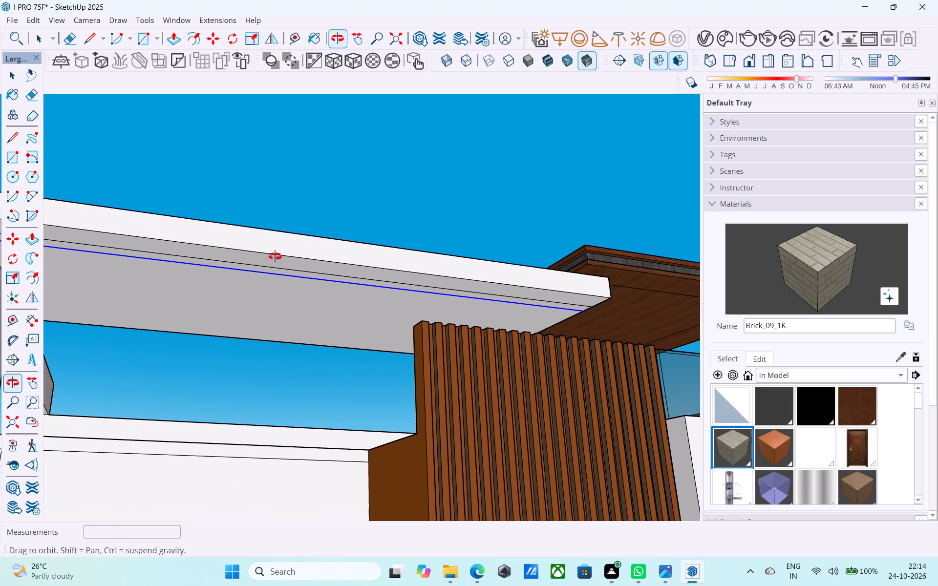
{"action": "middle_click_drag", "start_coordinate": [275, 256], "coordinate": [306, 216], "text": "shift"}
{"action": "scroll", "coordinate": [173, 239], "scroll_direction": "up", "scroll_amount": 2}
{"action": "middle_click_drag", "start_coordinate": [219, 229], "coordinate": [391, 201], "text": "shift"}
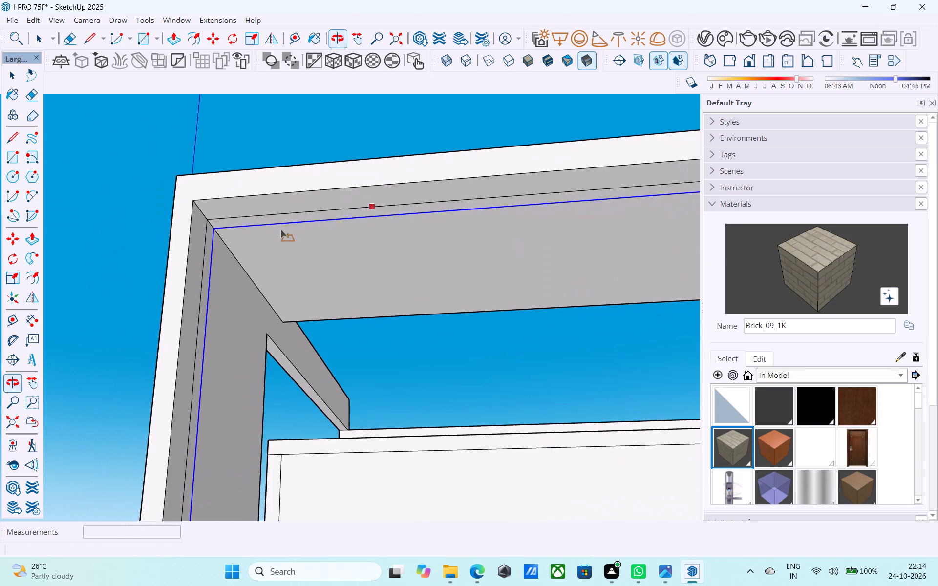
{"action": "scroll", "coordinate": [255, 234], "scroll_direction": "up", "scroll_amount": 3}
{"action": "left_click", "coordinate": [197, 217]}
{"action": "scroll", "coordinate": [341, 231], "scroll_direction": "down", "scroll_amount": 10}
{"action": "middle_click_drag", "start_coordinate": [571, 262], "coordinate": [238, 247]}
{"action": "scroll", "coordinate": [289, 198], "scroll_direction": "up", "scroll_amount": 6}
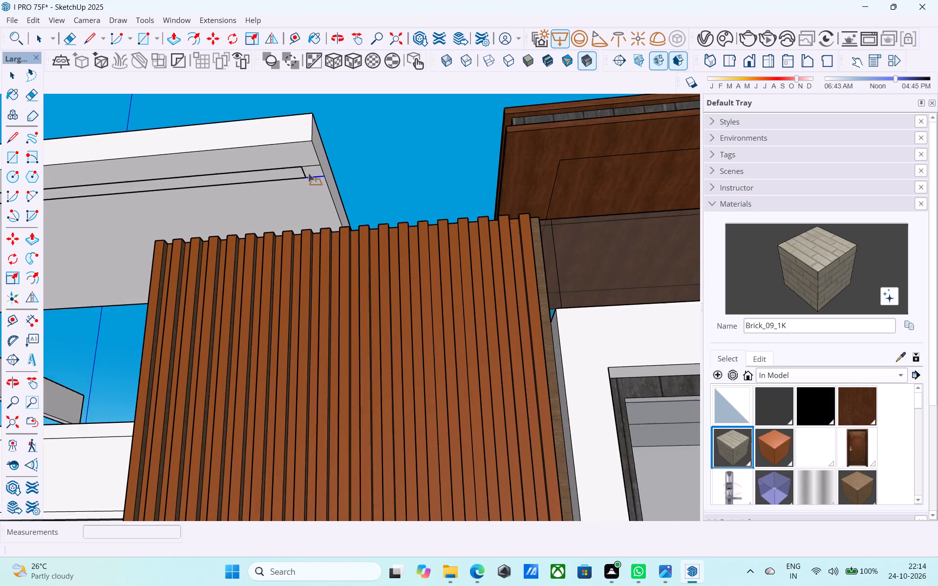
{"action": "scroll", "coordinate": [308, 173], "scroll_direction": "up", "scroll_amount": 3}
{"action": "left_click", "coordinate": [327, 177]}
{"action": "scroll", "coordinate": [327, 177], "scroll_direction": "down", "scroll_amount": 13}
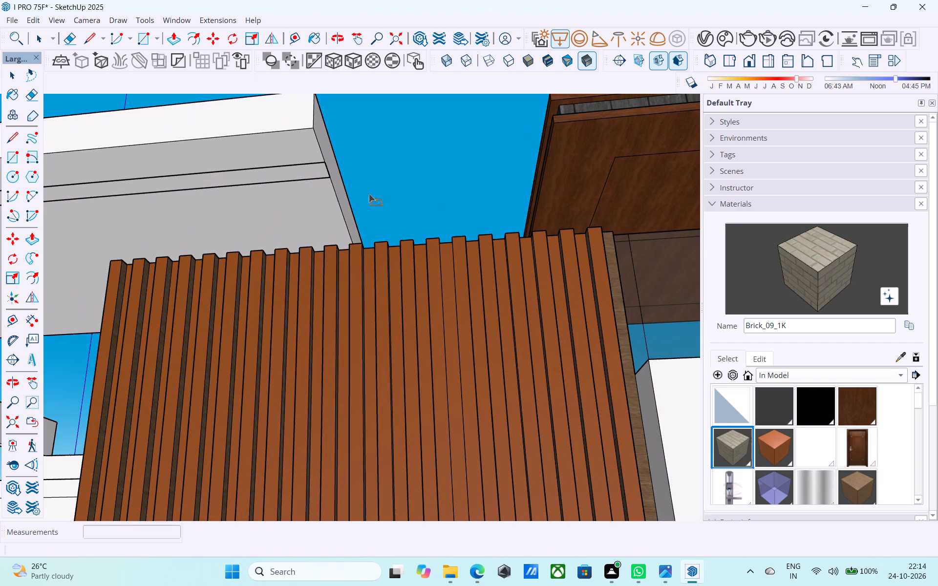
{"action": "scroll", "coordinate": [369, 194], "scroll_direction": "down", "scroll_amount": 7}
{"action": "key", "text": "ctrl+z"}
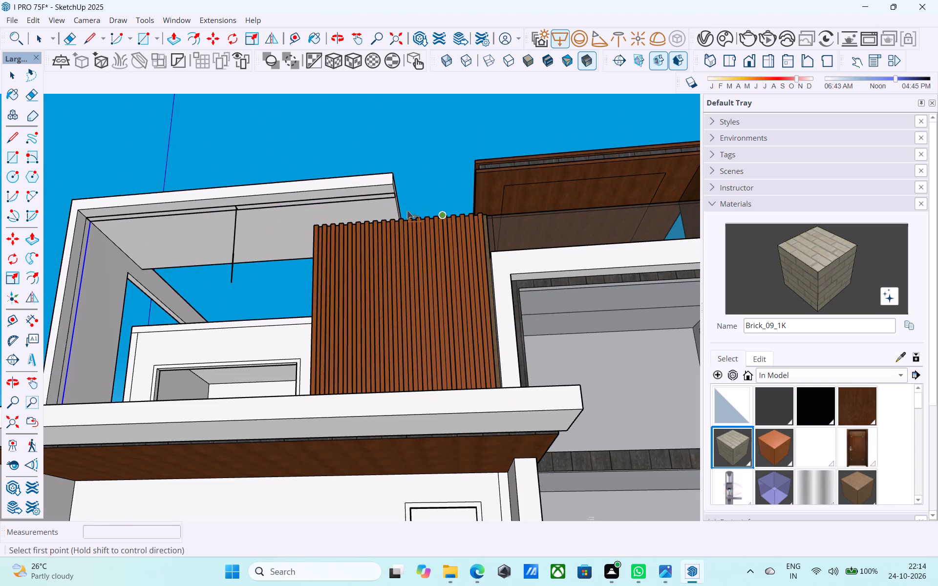
Place a Rectangle Light on the top beam's underside strip, from the free end above the slat wall to the side-post corner.
{"action": "scroll", "coordinate": [385, 197], "scroll_direction": "up", "scroll_amount": 8}
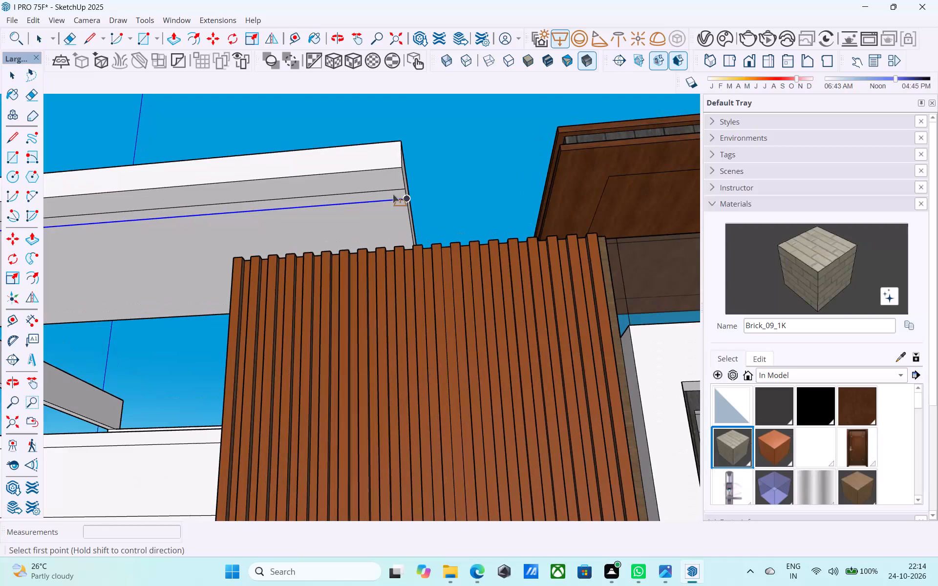
{"action": "left_click", "coordinate": [403, 191]}
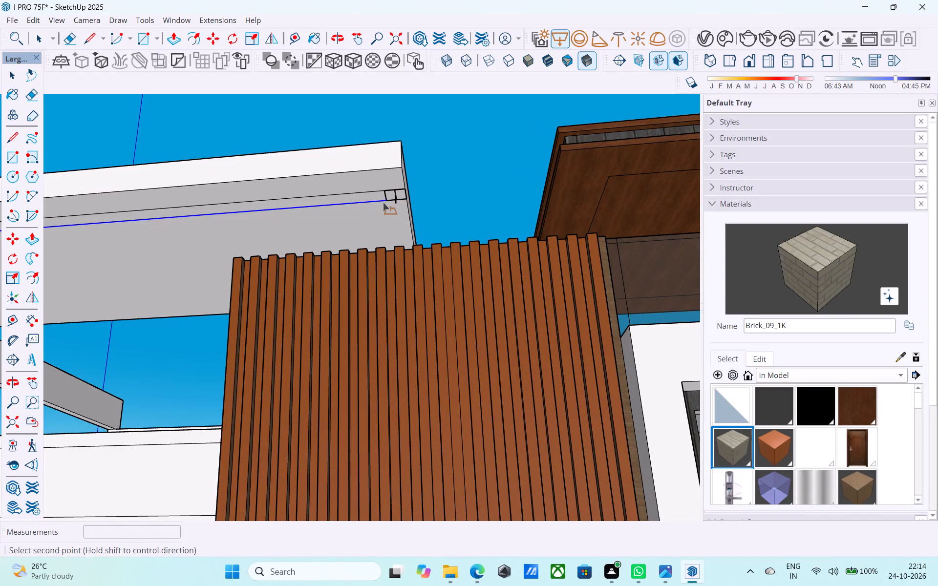
{"action": "scroll", "coordinate": [342, 208], "scroll_direction": "down", "scroll_amount": 4}
{"action": "middle_click_drag", "start_coordinate": [319, 210], "coordinate": [488, 191]}
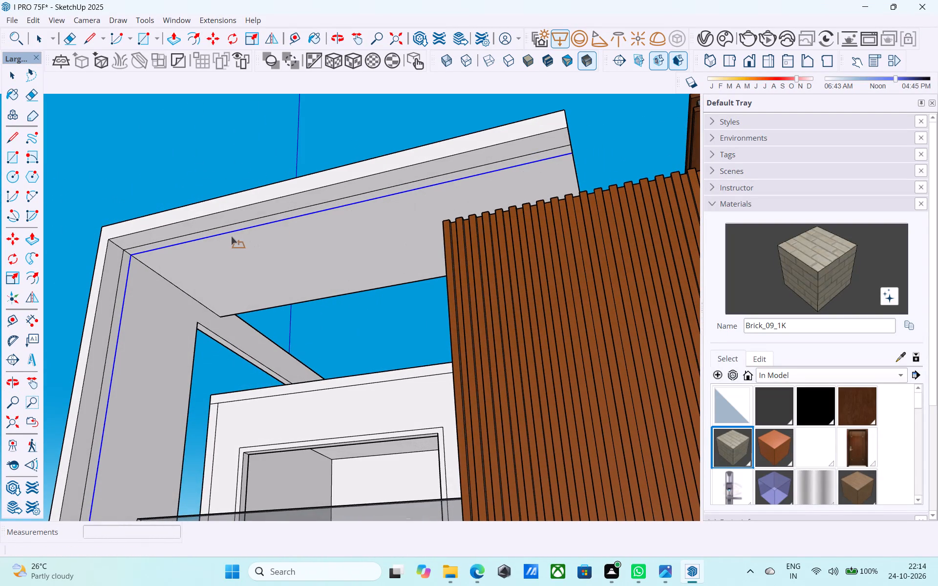
{"action": "middle_click_drag", "start_coordinate": [231, 236], "coordinate": [295, 222], "text": "shift"}
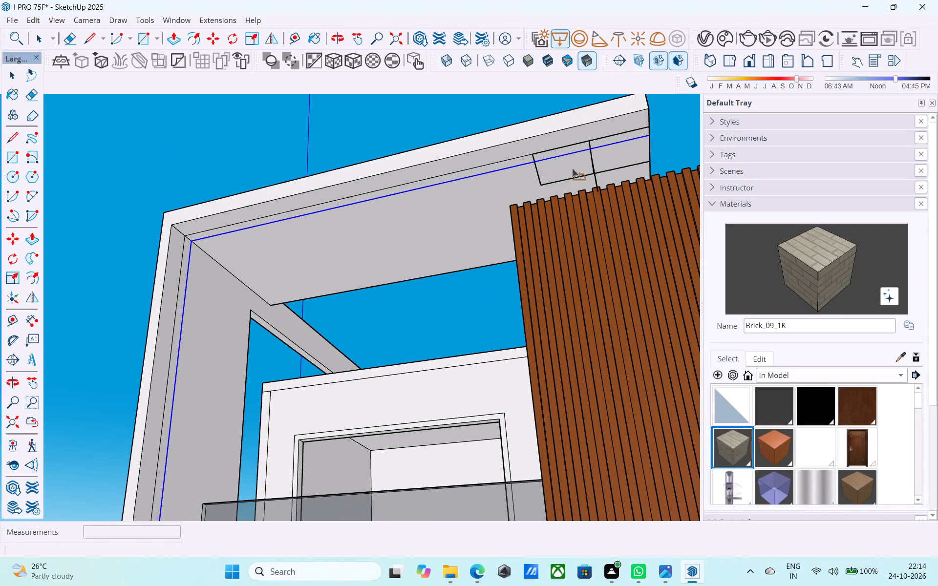
{"action": "scroll", "coordinate": [641, 130], "scroll_direction": "up", "scroll_amount": 2}
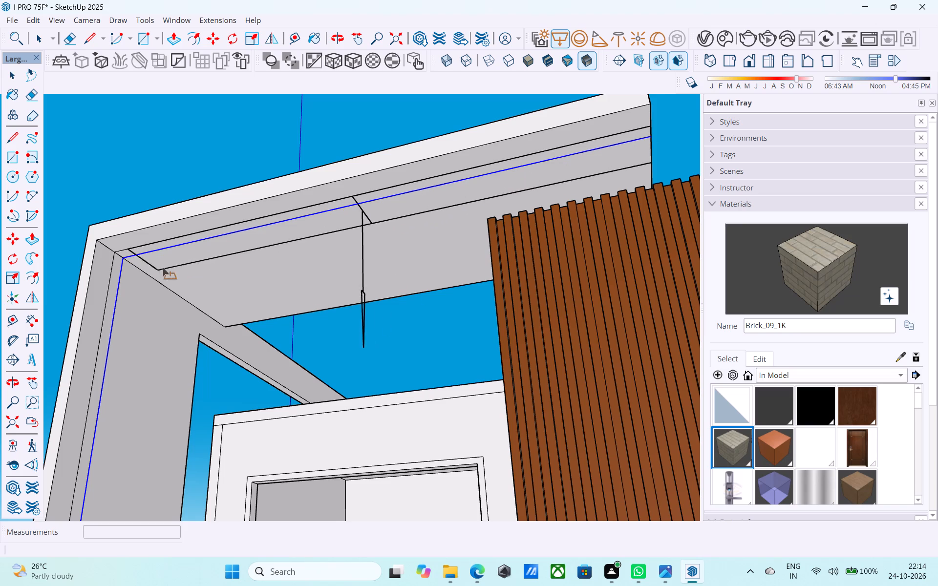
{"action": "middle_click_drag", "start_coordinate": [174, 261], "coordinate": [273, 239], "text": "shift"}
{"action": "scroll", "coordinate": [252, 250], "scroll_direction": "up", "scroll_amount": 7}
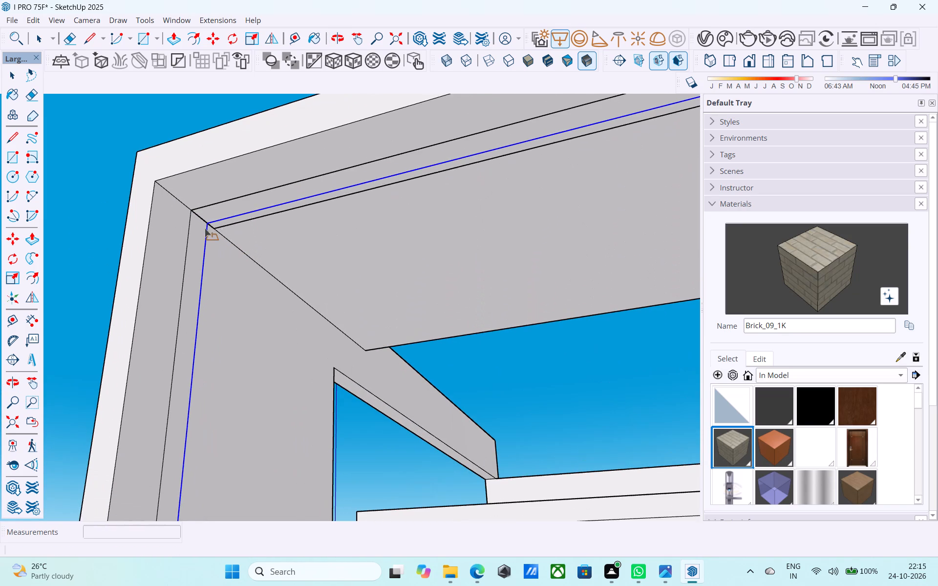
{"action": "left_click", "coordinate": [208, 221]}
{"action": "scroll", "coordinate": [208, 222], "scroll_direction": "down", "scroll_amount": 9}
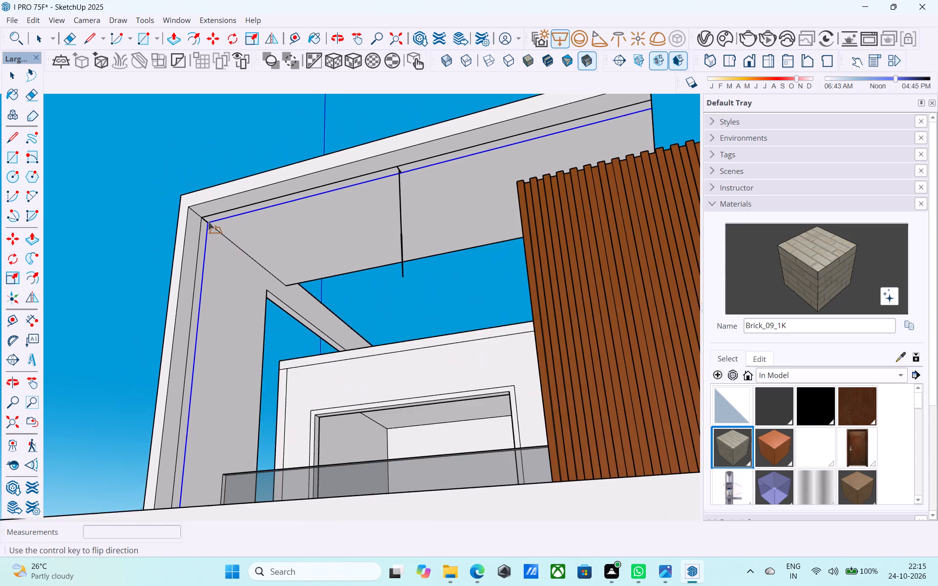
{"action": "scroll", "coordinate": [208, 222], "scroll_direction": "down", "scroll_amount": 4}
{"action": "middle_click_drag", "start_coordinate": [205, 223], "coordinate": [210, 257]}
{"action": "scroll", "coordinate": [209, 257], "scroll_direction": "down", "scroll_amount": 1}
{"action": "scroll", "coordinate": [247, 230], "scroll_direction": "up", "scroll_amount": 7}
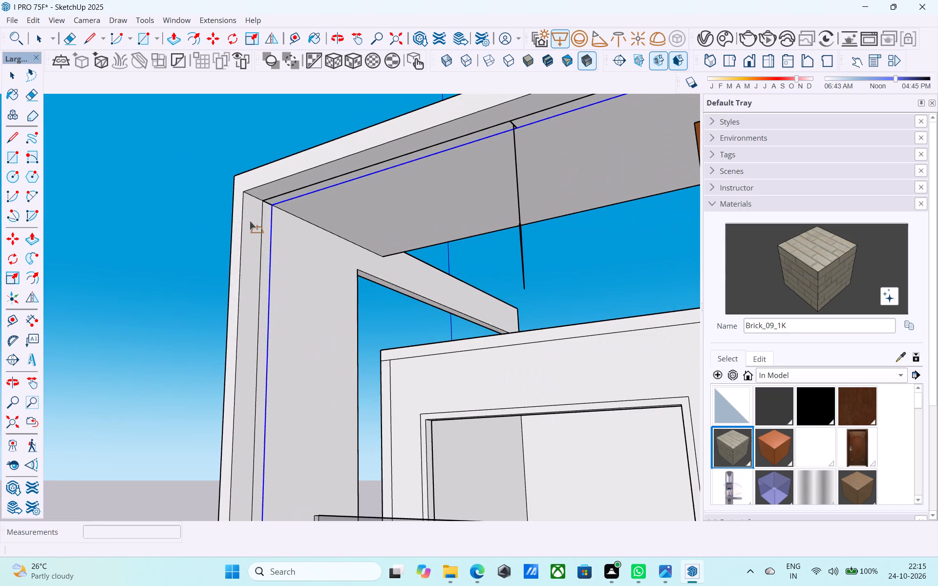
{"action": "left_click", "coordinate": [263, 201]}
Place a second Rectangle Light on the side post's inner strip, from the top-beam corner down to the wooden deck.
{"action": "scroll", "coordinate": [261, 301], "scroll_direction": "down", "scroll_amount": 4}
{"action": "scroll", "coordinate": [265, 347], "scroll_direction": "down", "scroll_amount": 1}
{"action": "scroll", "coordinate": [259, 264], "scroll_direction": "up", "scroll_amount": 7}
{"action": "scroll", "coordinate": [267, 215], "scroll_direction": "up", "scroll_amount": 5}
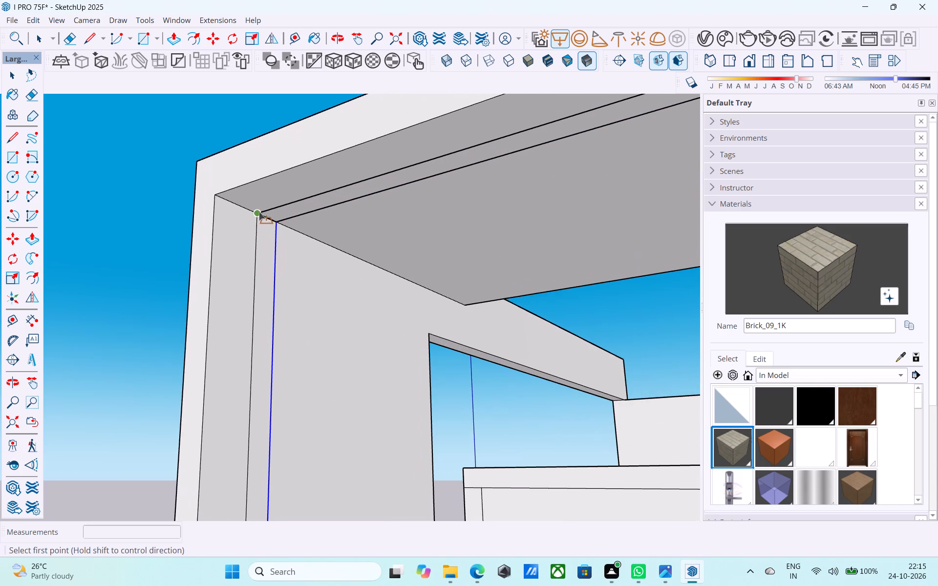
{"action": "left_click", "coordinate": [259, 212]}
{"action": "scroll", "coordinate": [276, 281], "scroll_direction": "down", "scroll_amount": 5}
{"action": "middle_click_drag", "start_coordinate": [290, 317], "coordinate": [305, 83]}
{"action": "middle_click_drag", "start_coordinate": [293, 374], "coordinate": [327, 147], "text": "shift"}
{"action": "scroll", "coordinate": [306, 352], "scroll_direction": "up", "scroll_amount": 7}
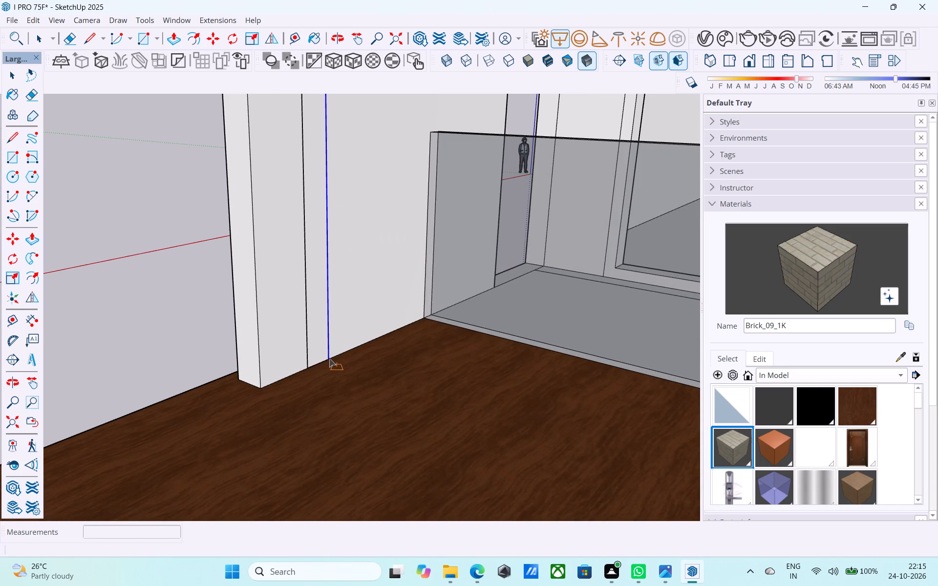
{"action": "left_click", "coordinate": [329, 358]}
{"action": "scroll", "coordinate": [327, 355], "scroll_direction": "down", "scroll_amount": 19}
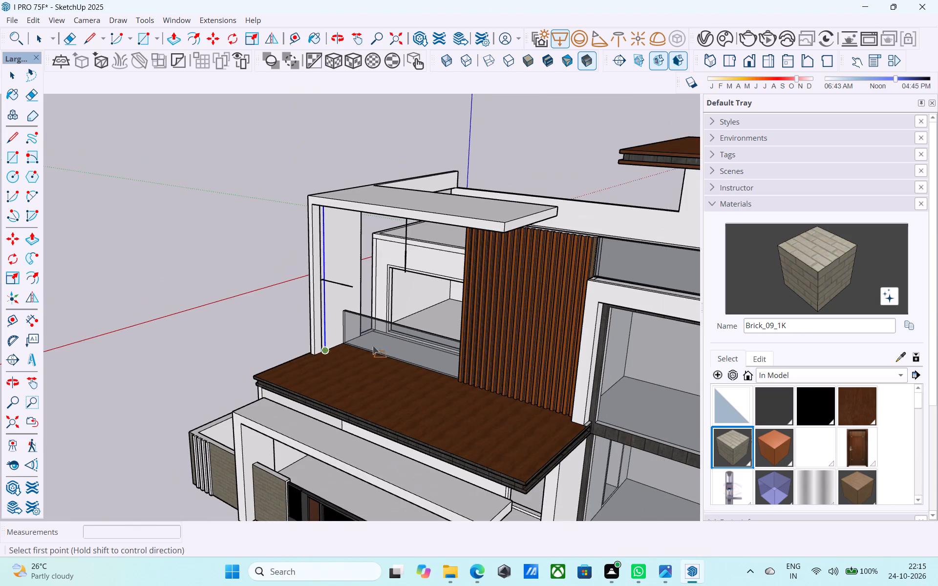
Apply the white Color_000 material to the ground-floor front wall area just beneath the porch beam.
{"action": "middle_click_drag", "start_coordinate": [384, 335], "coordinate": [448, 178], "text": "shift"}
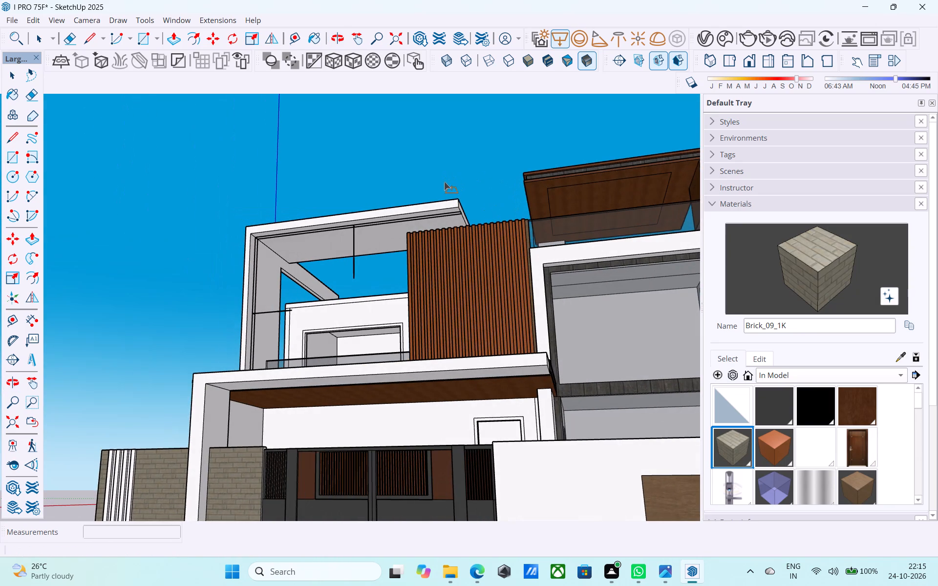
{"action": "middle_click_drag", "start_coordinate": [428, 316], "coordinate": [432, 252]}
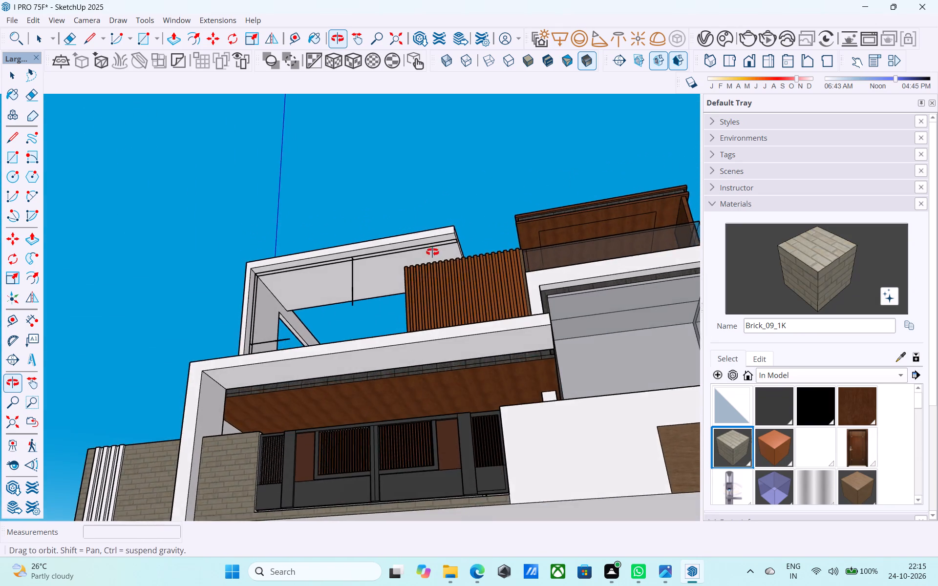
{"action": "middle_click_drag", "start_coordinate": [432, 252], "coordinate": [436, 305]}
{"action": "scroll", "coordinate": [436, 306], "scroll_direction": "down", "scroll_amount": 4}
{"action": "middle_click_drag", "start_coordinate": [436, 309], "coordinate": [530, 378]}
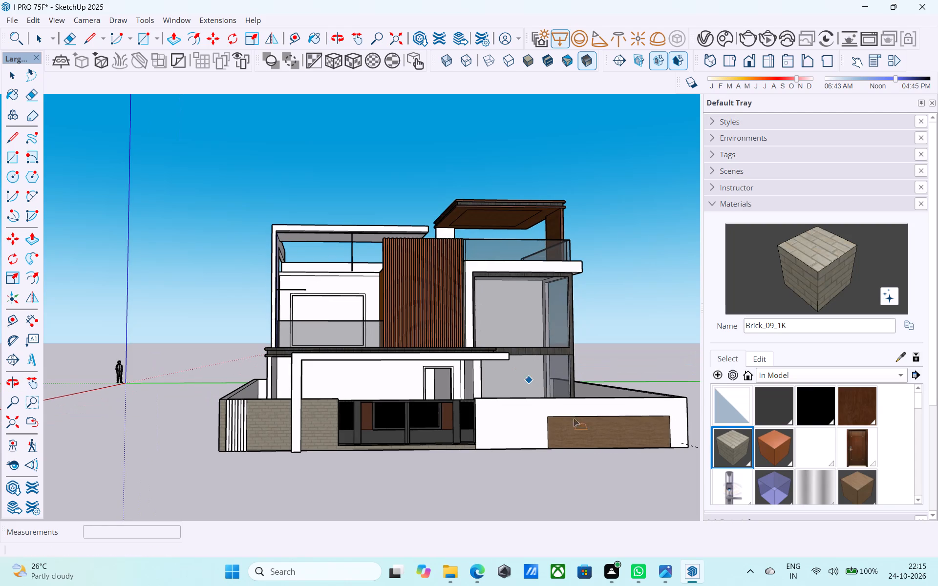
{"action": "left_click", "coordinate": [813, 442]}
{"action": "scroll", "coordinate": [810, 442], "scroll_direction": "down", "scroll_amount": 4}
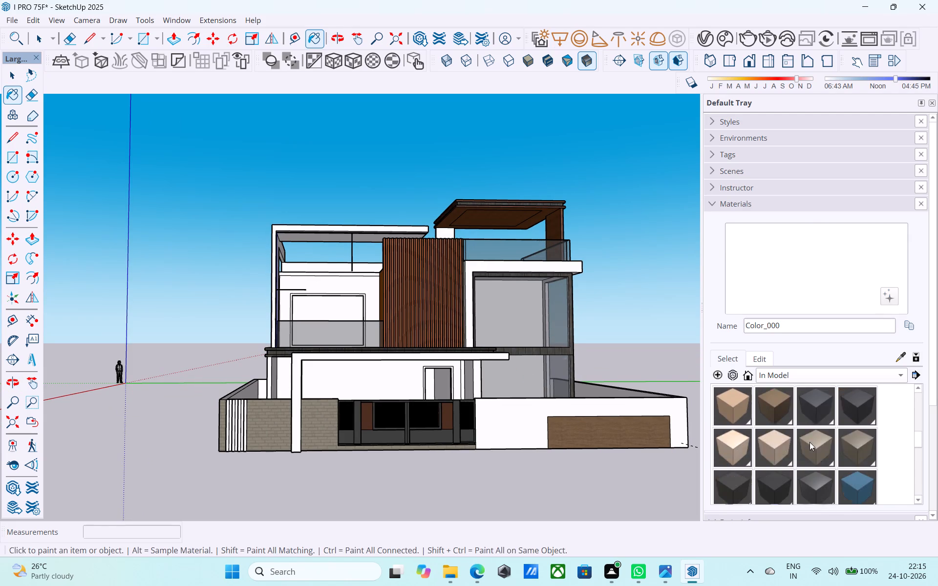
{"action": "scroll", "coordinate": [810, 442], "scroll_direction": "up", "scroll_amount": 6}
{"action": "scroll", "coordinate": [775, 432], "scroll_direction": "down", "scroll_amount": 10}
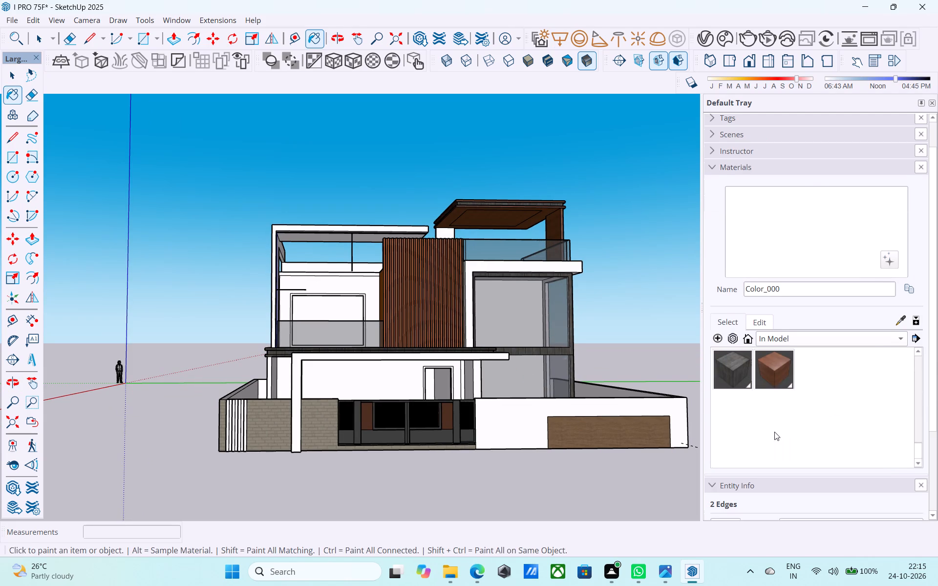
{"action": "scroll", "coordinate": [774, 431], "scroll_direction": "up", "scroll_amount": 5}
{"action": "scroll", "coordinate": [782, 385], "scroll_direction": "up", "scroll_amount": 6}
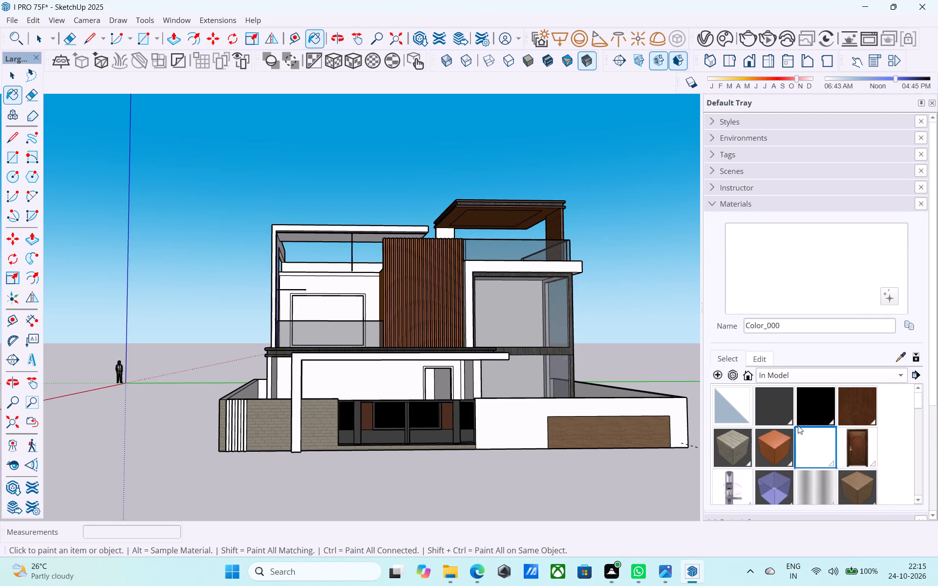
{"action": "left_click", "coordinate": [808, 435]}
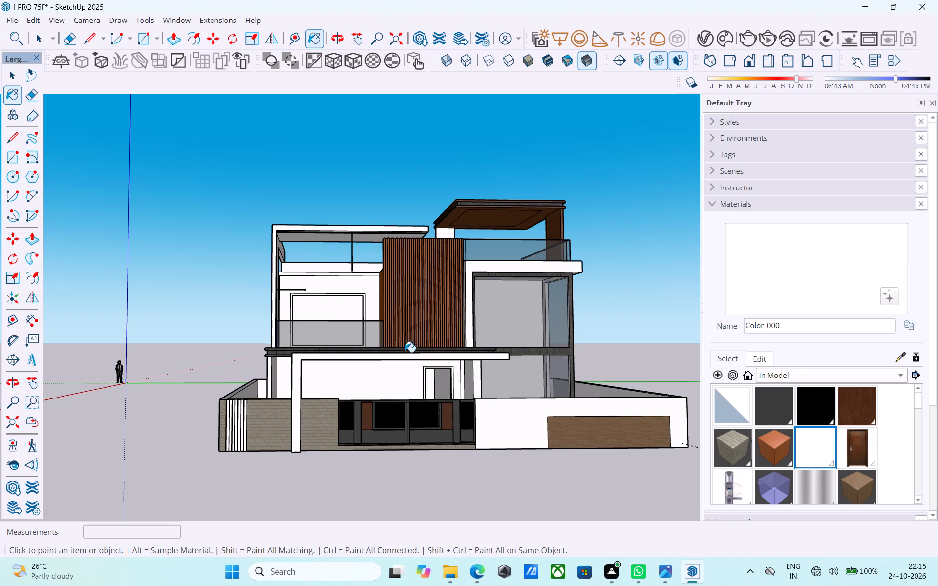
{"action": "left_click", "coordinate": [401, 363]}
{"action": "left_click", "coordinate": [396, 360]}
Look over the in-model materials and select the loose door component standing in front of the house.
{"action": "scroll", "coordinate": [758, 453], "scroll_direction": "down", "scroll_amount": 12}
{"action": "scroll", "coordinate": [810, 333], "scroll_direction": "up", "scroll_amount": 6}
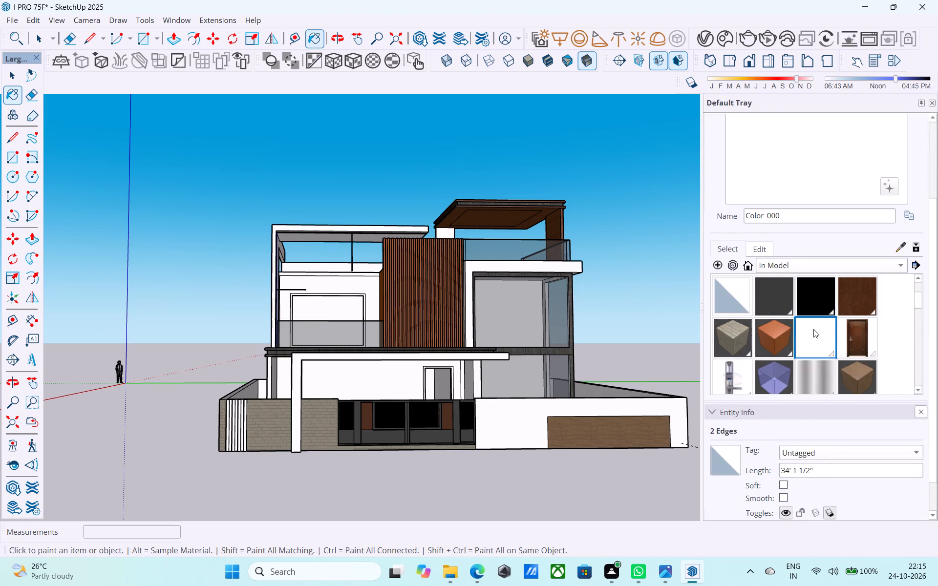
{"action": "scroll", "coordinate": [813, 329], "scroll_direction": "up", "scroll_amount": 3}
{"action": "scroll", "coordinate": [570, 390], "scroll_direction": "down", "scroll_amount": 10}
{"action": "middle_click_drag", "start_coordinate": [562, 425], "coordinate": [551, 443]}
{"action": "scroll", "coordinate": [554, 446], "scroll_direction": "up", "scroll_amount": 4}
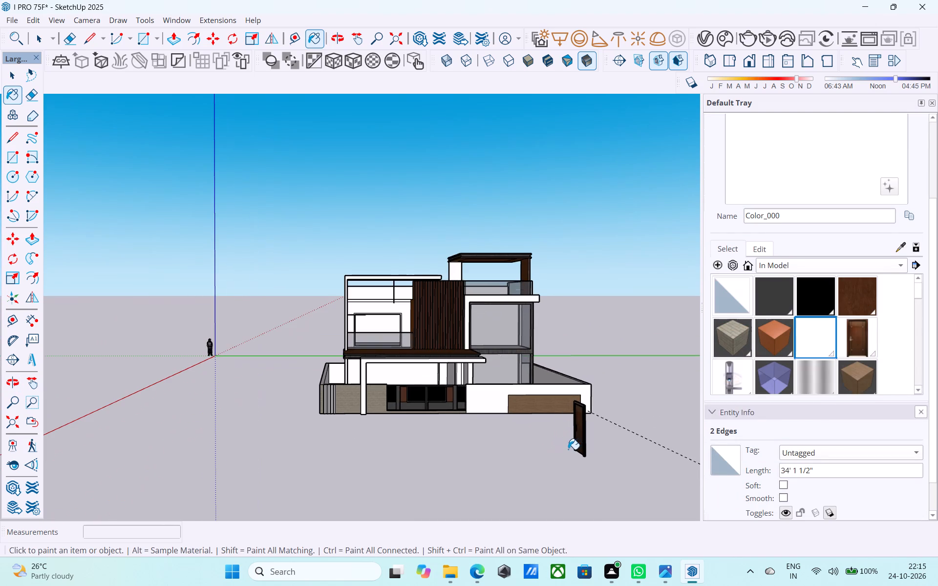
{"action": "key", "text": "space"}
{"action": "left_click", "coordinate": [576, 446]}
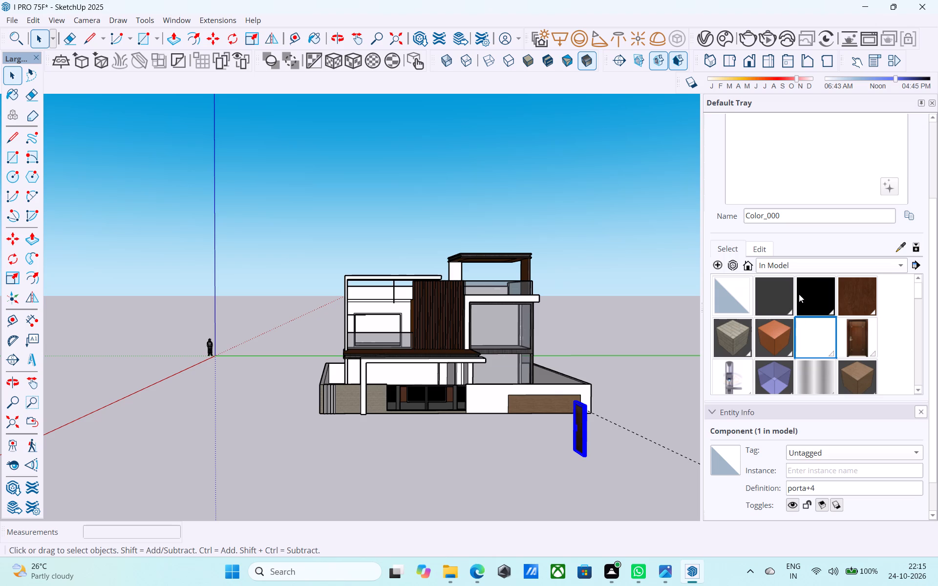
Look through the In Model material collection for a finish for the porch frame.
{"action": "left_click", "coordinate": [800, 265]}
{"action": "left_click", "coordinate": [798, 269]}
{"action": "left_click", "coordinate": [797, 263]}
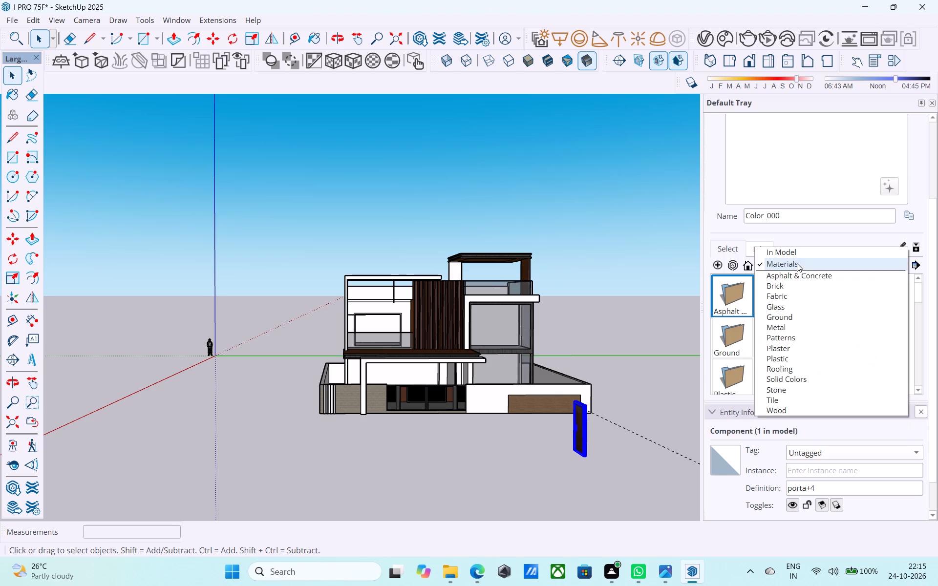
{"action": "left_click", "coordinate": [798, 255]}
{"action": "scroll", "coordinate": [787, 327], "scroll_direction": "down", "scroll_amount": 1}
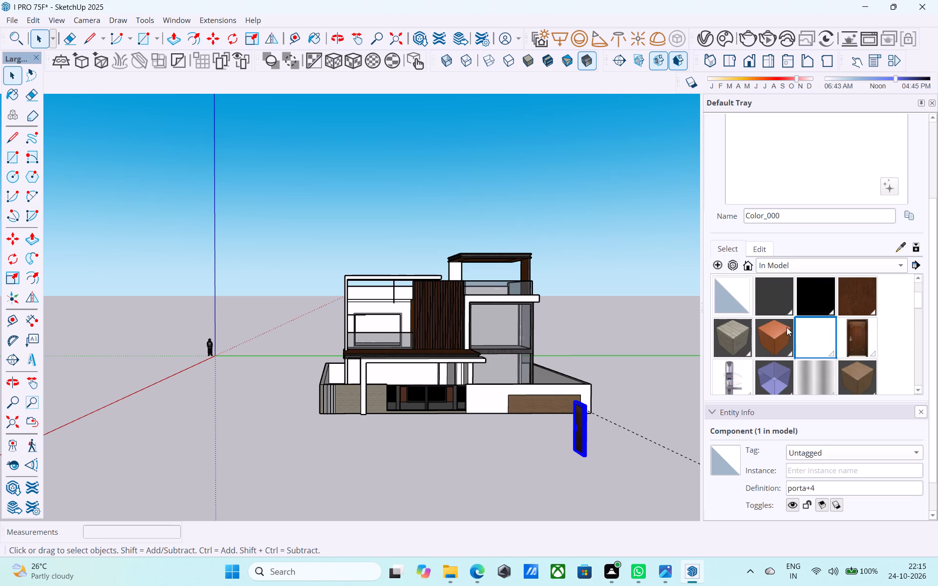
{"action": "scroll", "coordinate": [787, 327], "scroll_direction": "down", "scroll_amount": 3}
{"action": "scroll", "coordinate": [787, 327], "scroll_direction": "up", "scroll_amount": 5}
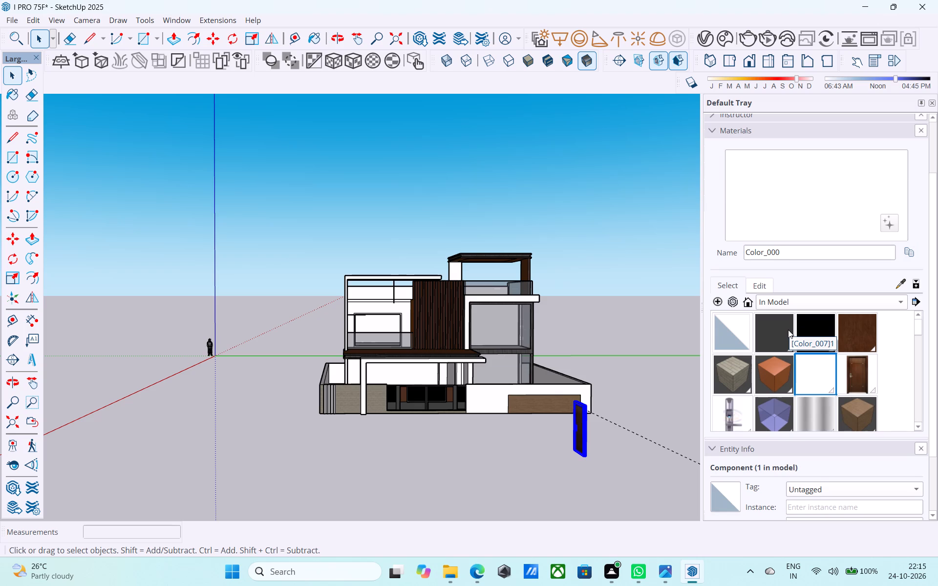
{"action": "scroll", "coordinate": [788, 330], "scroll_direction": "down", "scroll_amount": 1}
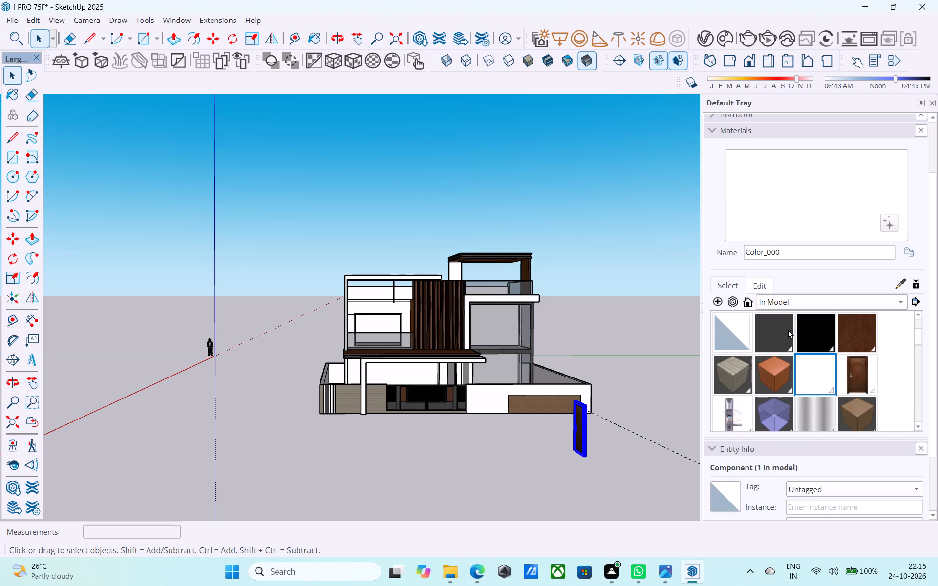
{"action": "scroll", "coordinate": [788, 330], "scroll_direction": "down", "scroll_amount": 10}
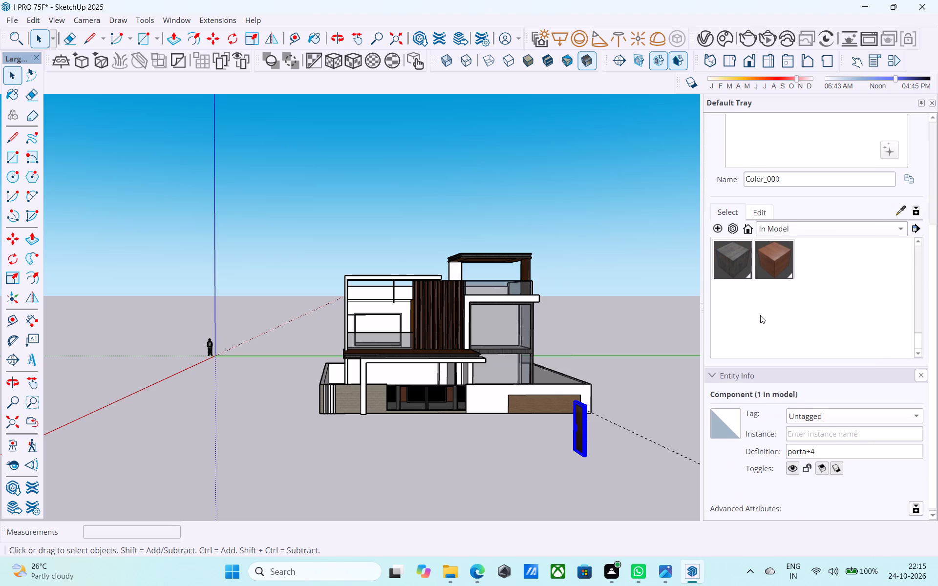
{"action": "scroll", "coordinate": [762, 309], "scroll_direction": "up", "scroll_amount": 2}
{"action": "scroll", "coordinate": [763, 310], "scroll_direction": "down", "scroll_amount": 3}
{"action": "left_click", "coordinate": [770, 315]}
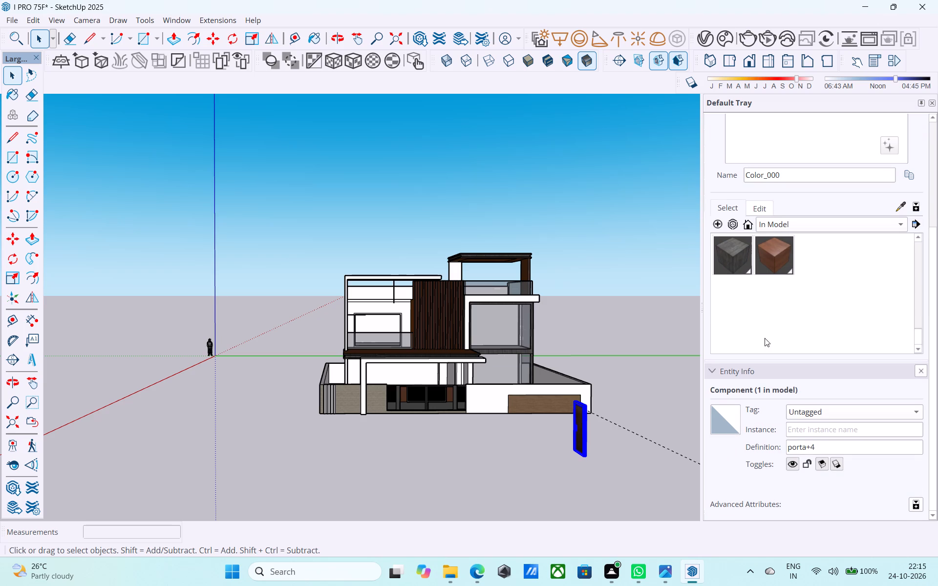
{"action": "scroll", "coordinate": [768, 332], "scroll_direction": "up", "scroll_amount": 8}
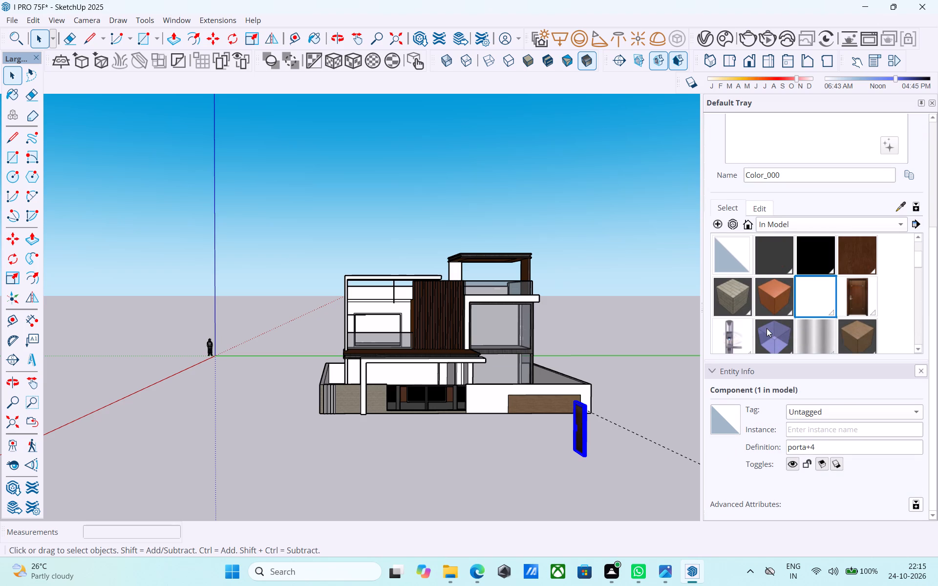
{"action": "scroll", "coordinate": [770, 324], "scroll_direction": "down", "scroll_amount": 1}
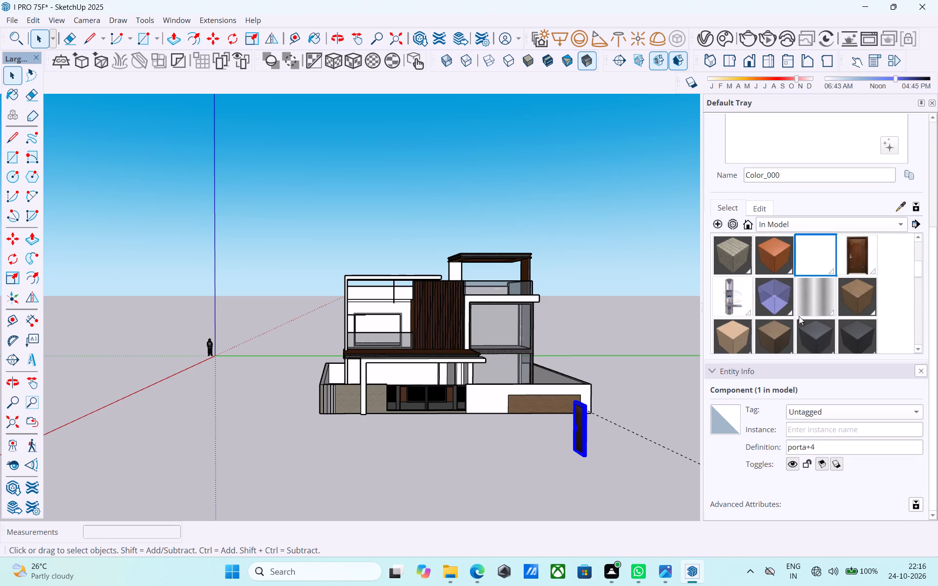
Apply the Metal_Corrogated_Shiny material to the porch frame's front, inner column face and beam underside.
{"action": "left_click", "coordinate": [819, 303]}
{"action": "scroll", "coordinate": [369, 382], "scroll_direction": "up", "scroll_amount": 11}
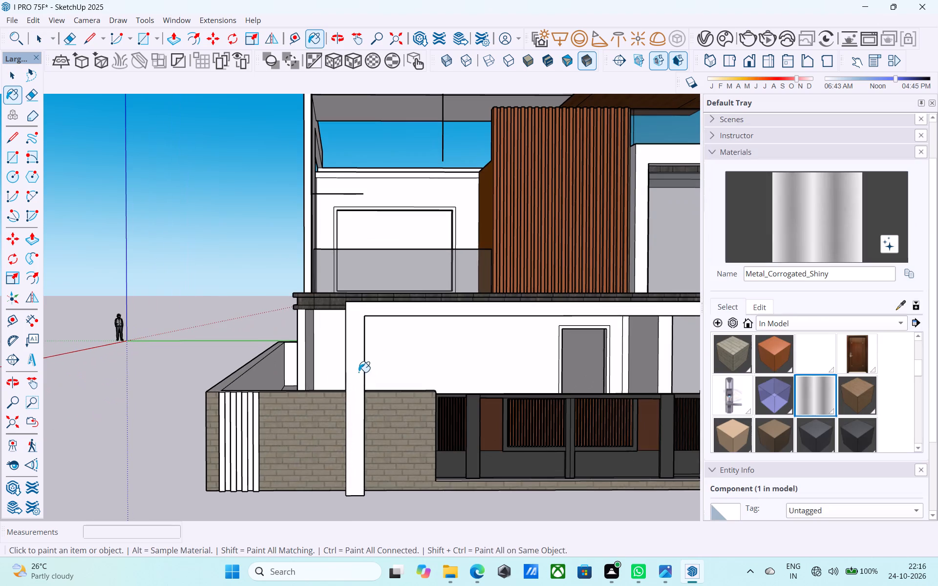
{"action": "left_click", "coordinate": [359, 372]}
{"action": "scroll", "coordinate": [366, 369], "scroll_direction": "down", "scroll_amount": 5}
{"action": "middle_click_drag", "start_coordinate": [366, 369], "coordinate": [242, 245]}
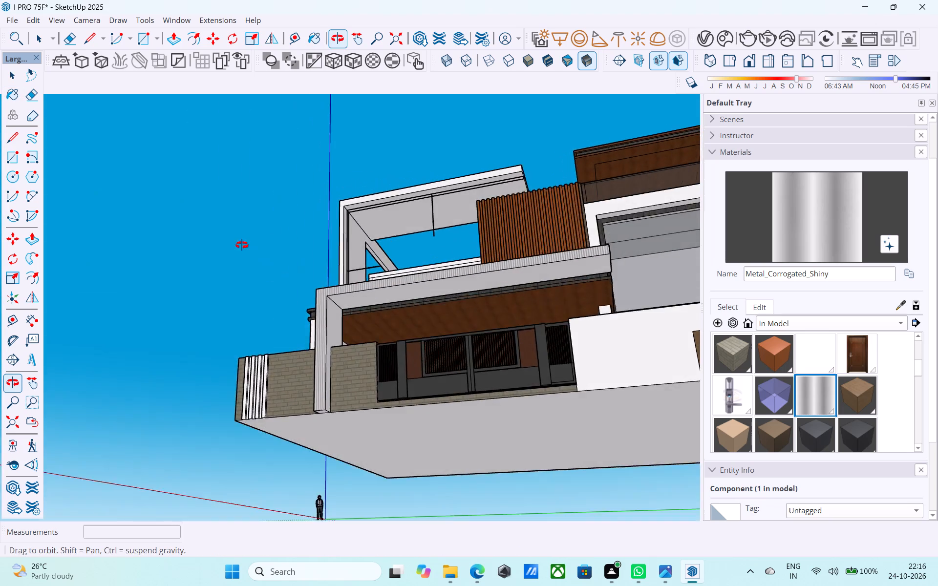
{"action": "middle_click_drag", "start_coordinate": [242, 245], "coordinate": [238, 244]}
{"action": "scroll", "coordinate": [299, 293], "scroll_direction": "up", "scroll_amount": 5}
{"action": "left_click", "coordinate": [332, 313]}
{"action": "scroll", "coordinate": [367, 293], "scroll_direction": "up", "scroll_amount": 1}
{"action": "left_click", "coordinate": [368, 293]}
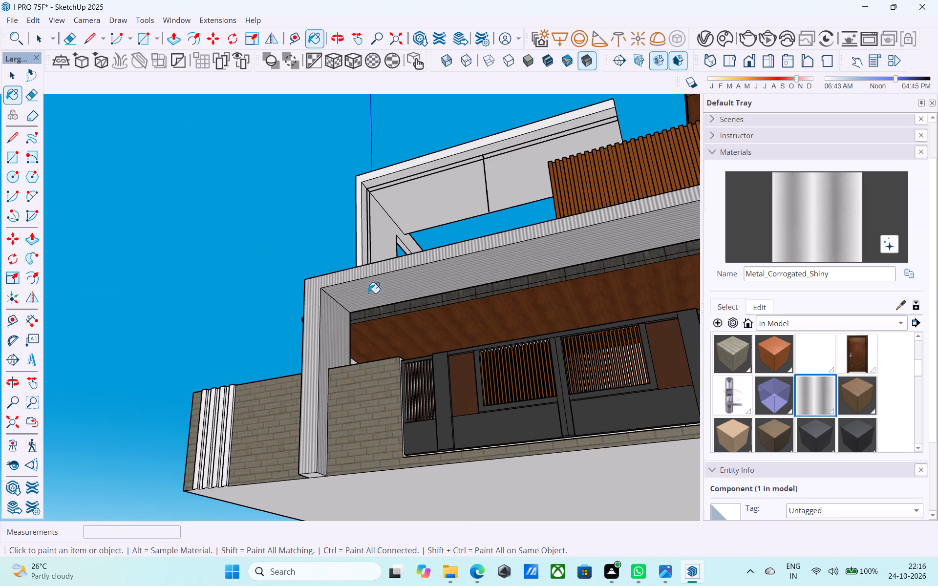
Paint the porch beam's top face and the column's outer side with Metal_Corrogated_Shiny.
{"action": "middle_click_drag", "start_coordinate": [369, 294], "coordinate": [705, 443]}
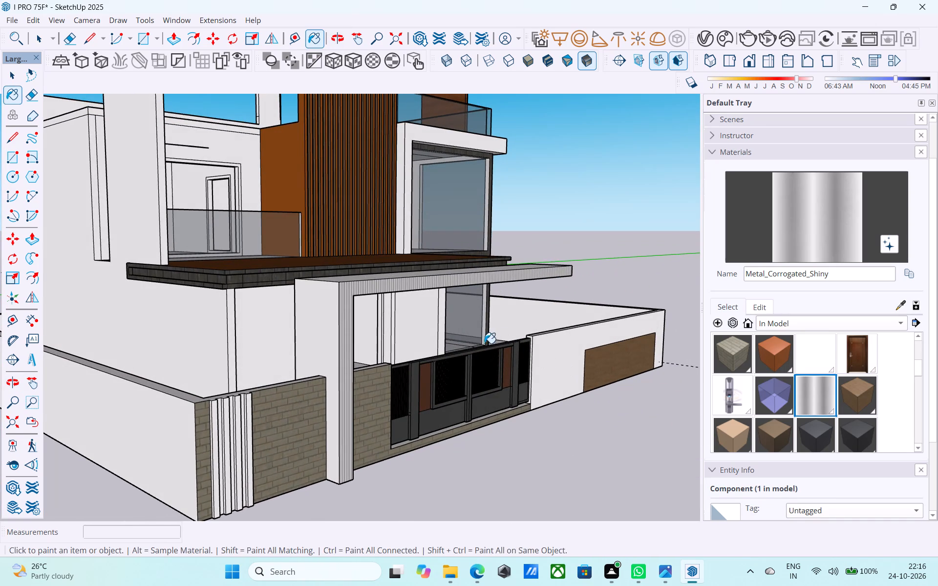
{"action": "middle_click_drag", "start_coordinate": [484, 343], "coordinate": [515, 411]}
{"action": "left_click", "coordinate": [395, 333]}
{"action": "left_click", "coordinate": [326, 371]}
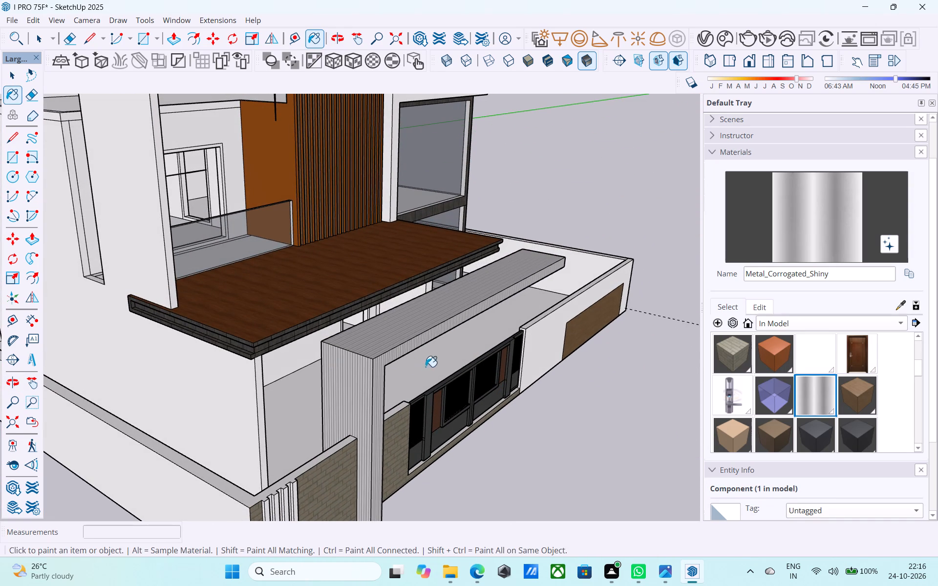
In the V-Ray Asset Editor, set Rectangle Light's intensity to 3000 and its colour to yellow (R 0.972, G 0.862, B 0.113).
{"action": "scroll", "coordinate": [452, 363], "scroll_direction": "down", "scroll_amount": 3}
{"action": "middle_click_drag", "start_coordinate": [452, 363], "coordinate": [344, 312]}
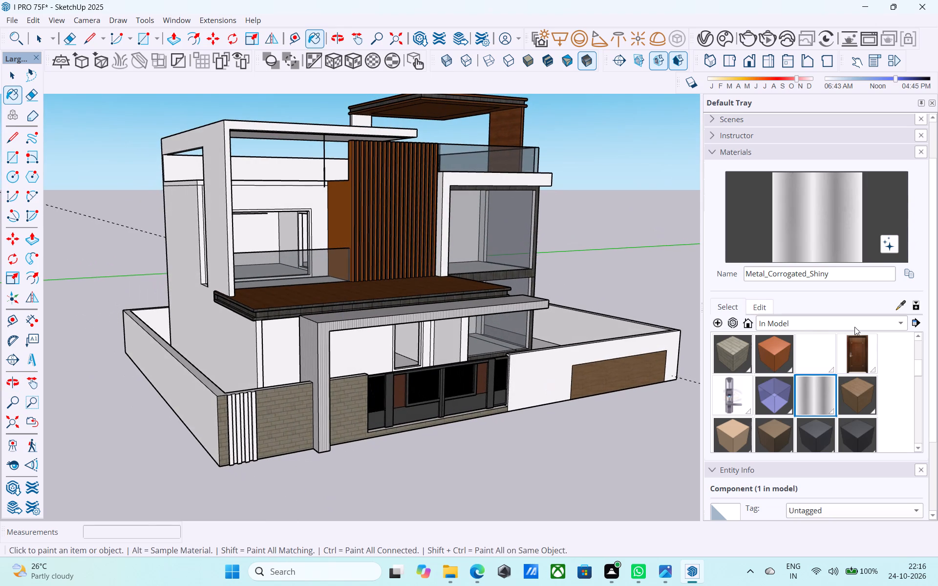
{"action": "scroll", "coordinate": [437, 329], "scroll_direction": "down", "scroll_amount": 4}
{"action": "middle_click_drag", "start_coordinate": [435, 329], "coordinate": [289, 286]}
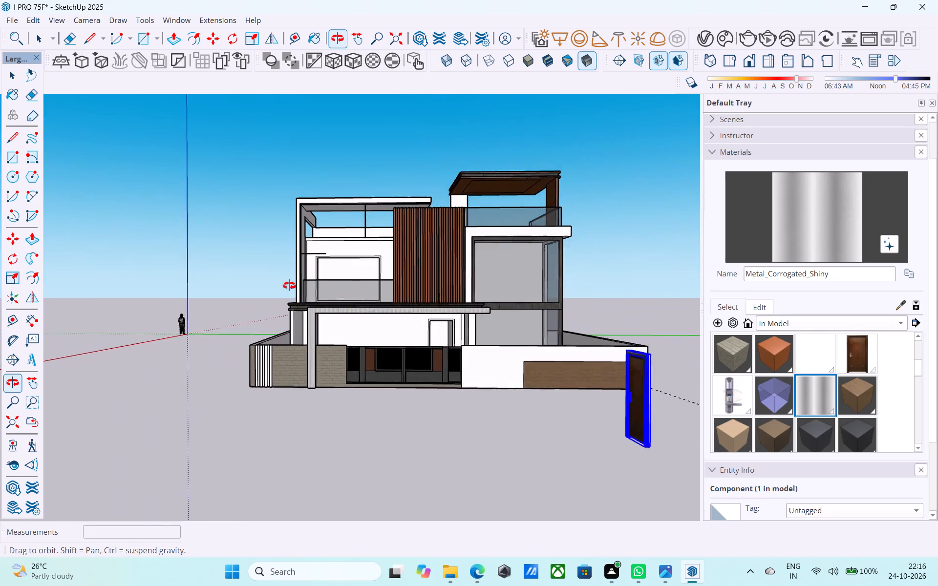
{"action": "middle_click_drag", "start_coordinate": [289, 286], "coordinate": [277, 276]}
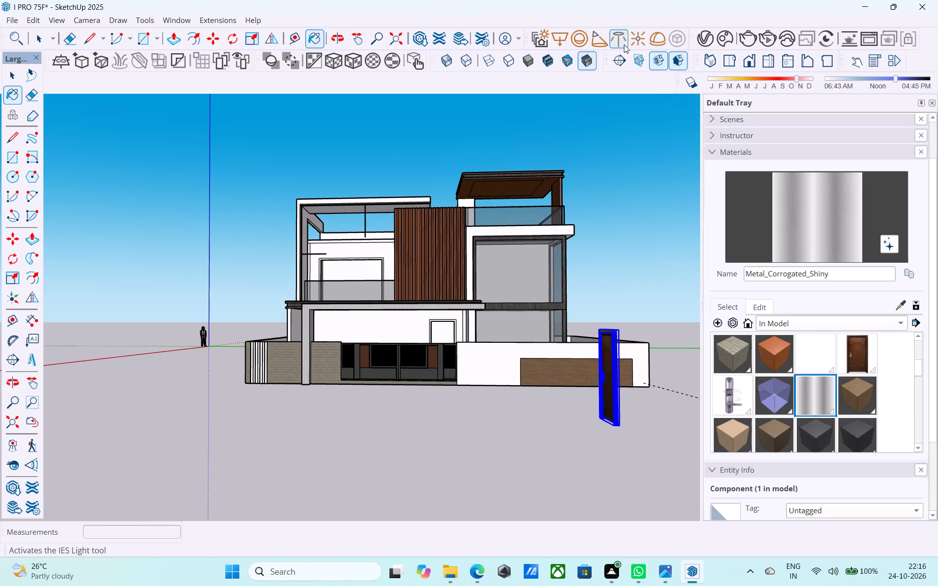
{"action": "left_click", "coordinate": [707, 42]}
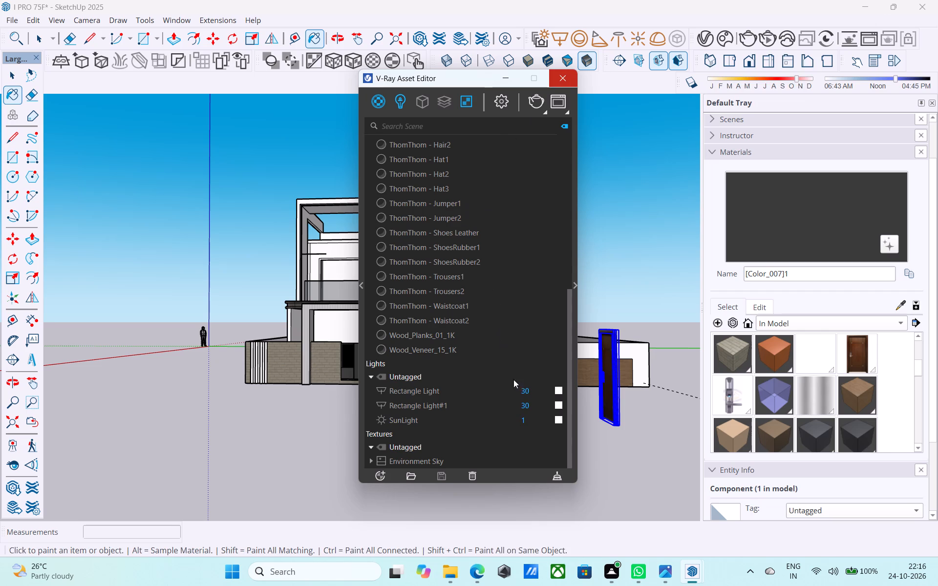
{"action": "left_click", "coordinate": [538, 387]}
{"action": "type", "text": "00"}
{"action": "left_click", "coordinate": [559, 392]}
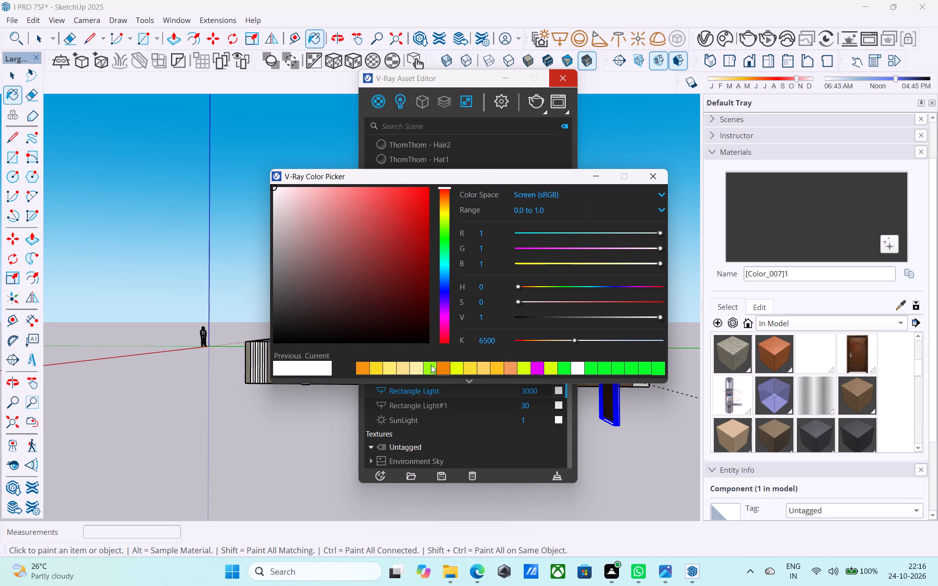
{"action": "left_click", "coordinate": [379, 369]}
Set Rectangle Light#1's intensity to 3000 and its colour to the same yellow (R 0.972, G 0.862, B 0.113).
{"action": "left_click", "coordinate": [532, 405]}
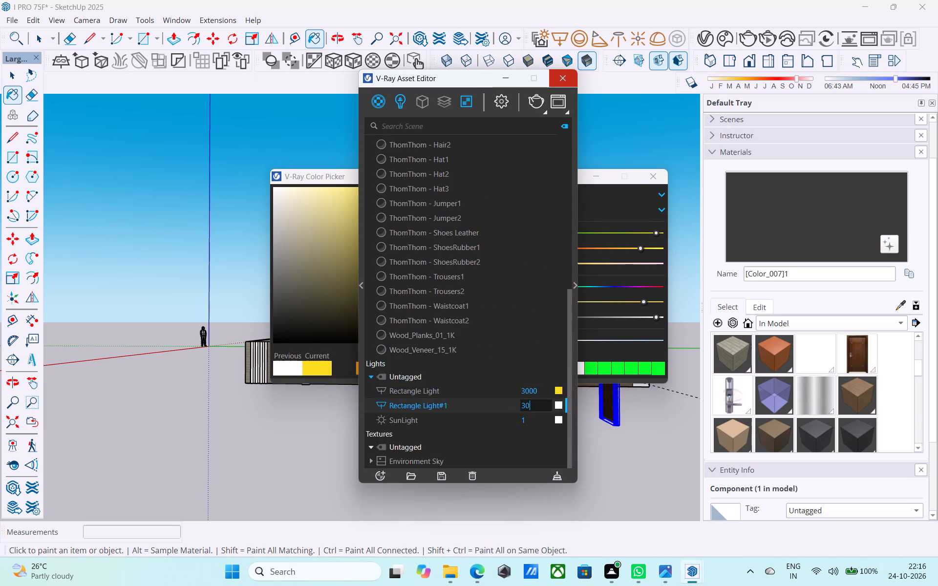
{"action": "type", "text": "00"}
{"action": "left_click", "coordinate": [560, 405]}
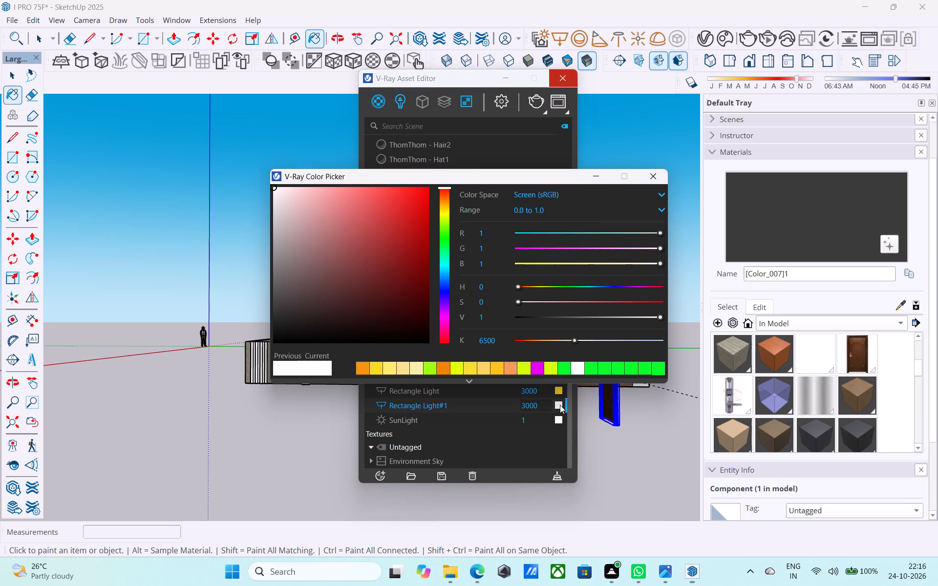
{"action": "left_click", "coordinate": [373, 366]}
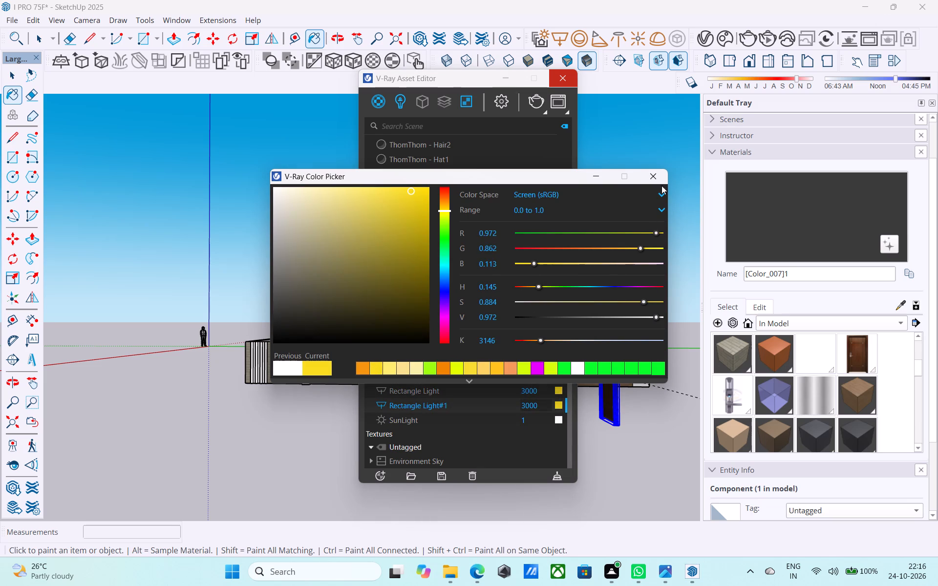
{"action": "left_click", "coordinate": [661, 177]}
Move the loose door component away from the front of the house, clear of the boundary wall.
{"action": "left_click_drag", "start_coordinate": [478, 84], "coordinate": [279, 219]}
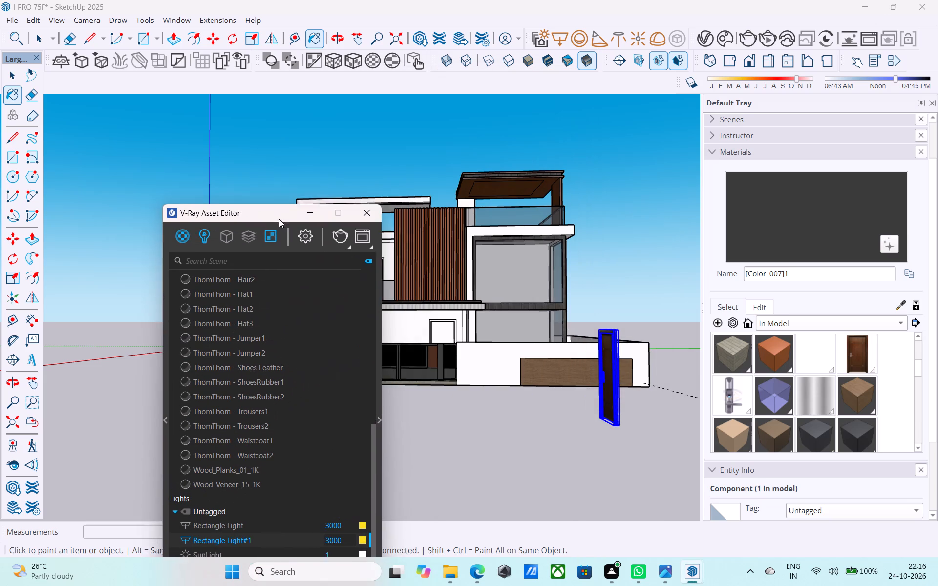
{"action": "left_click_drag", "start_coordinate": [279, 219], "coordinate": [249, 226]}
{"action": "scroll", "coordinate": [618, 205], "scroll_direction": "down", "scroll_amount": 5}
{"action": "middle_click_drag", "start_coordinate": [614, 225], "coordinate": [521, 245]}
{"action": "scroll", "coordinate": [529, 285], "scroll_direction": "up", "scroll_amount": 1}
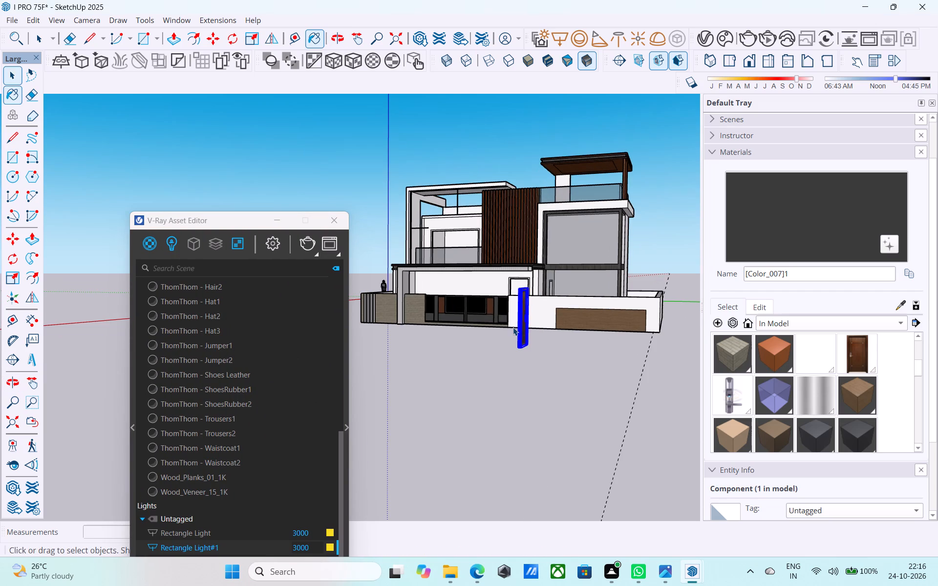
{"action": "key", "text": "space"}
{"action": "left_click", "coordinate": [524, 330]}
{"action": "key", "text": "comma"}
{"action": "key", "text": "m"}
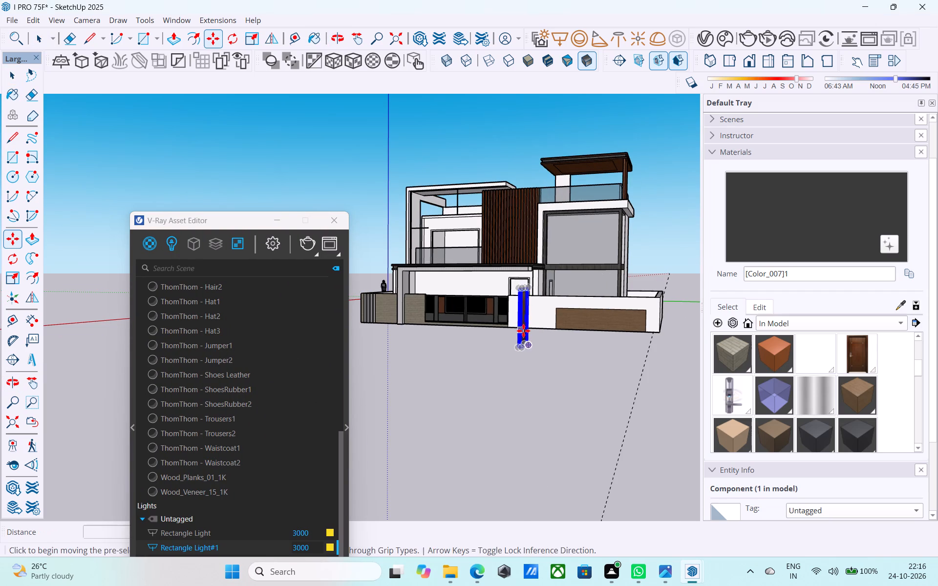
{"action": "left_click", "coordinate": [523, 331]}
{"action": "left_click", "coordinate": [683, 448]}
Start a V-Ray test render of the front elevation framed from a low angle.
{"action": "scroll", "coordinate": [546, 257], "scroll_direction": "up", "scroll_amount": 2}
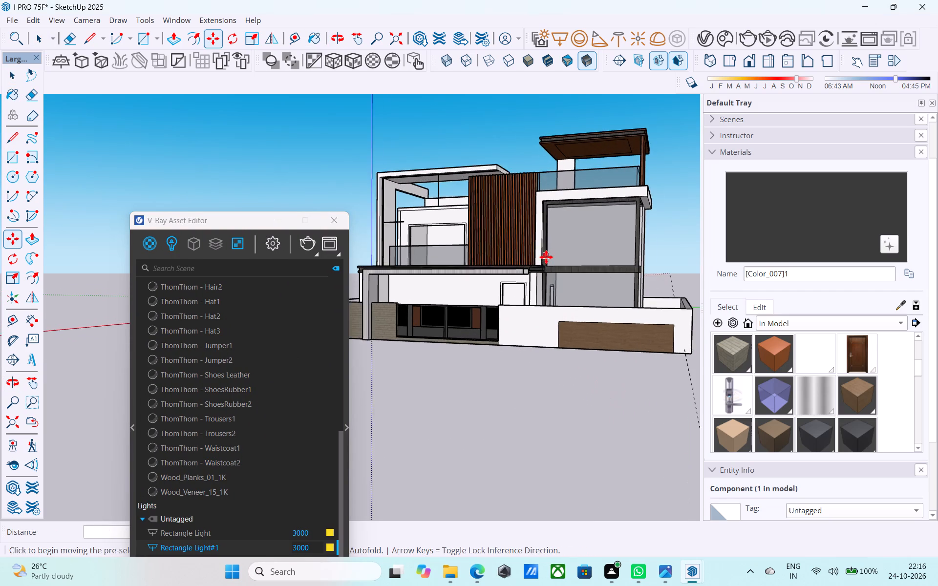
{"action": "scroll", "coordinate": [546, 257], "scroll_direction": "up", "scroll_amount": 1}
{"action": "middle_click_drag", "start_coordinate": [534, 250], "coordinate": [588, 222], "text": "shift"}
{"action": "scroll", "coordinate": [589, 220], "scroll_direction": "up", "scroll_amount": 3}
{"action": "middle_click_drag", "start_coordinate": [599, 236], "coordinate": [583, 217], "text": "shift"}
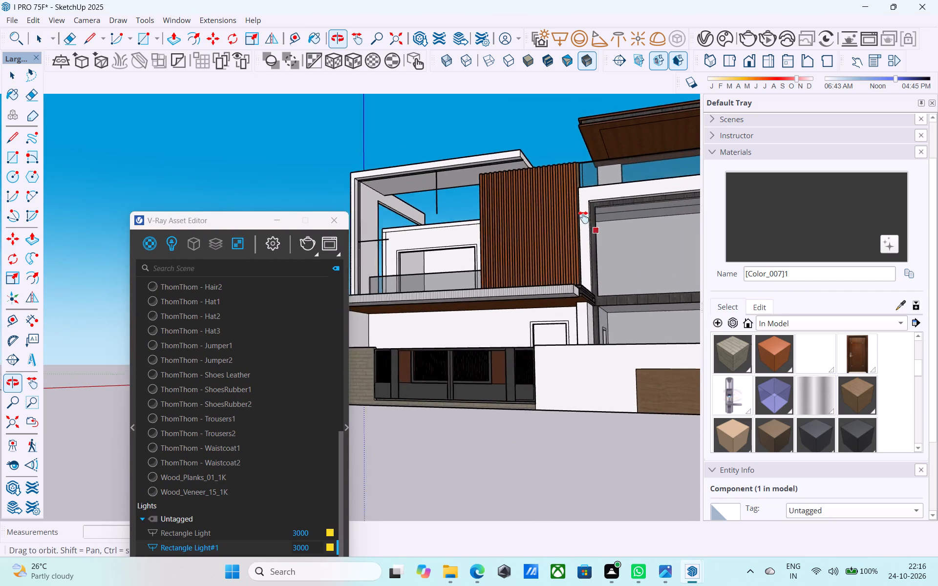
{"action": "middle_click_drag", "start_coordinate": [583, 217], "coordinate": [620, 230], "text": "shift"}
{"action": "scroll", "coordinate": [615, 232], "scroll_direction": "down", "scroll_amount": 2}
{"action": "middle_click_drag", "start_coordinate": [608, 233], "coordinate": [565, 238], "text": "shift"}
{"action": "middle_click_drag", "start_coordinate": [565, 238], "coordinate": [588, 249]}
{"action": "middle_click_drag", "start_coordinate": [597, 251], "coordinate": [568, 231]}
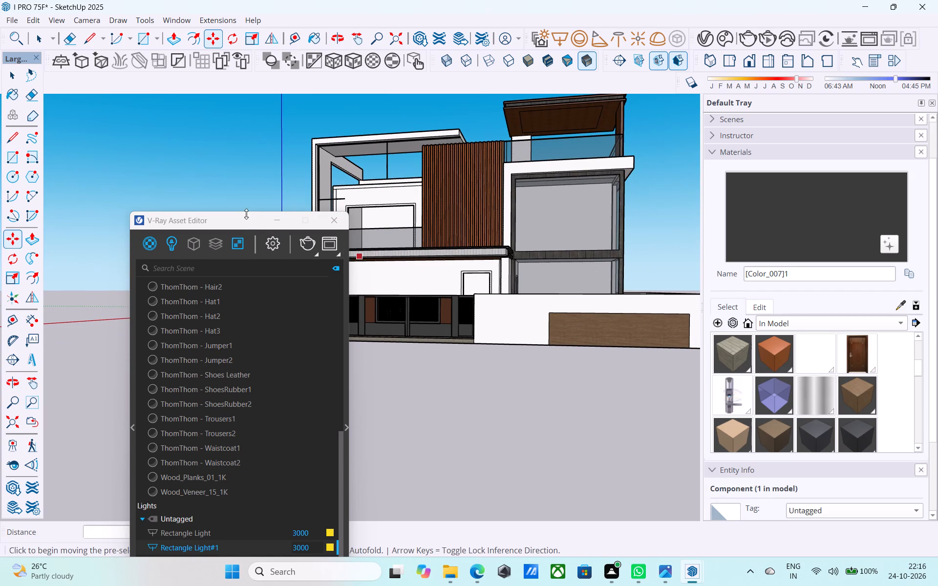
{"action": "left_click_drag", "start_coordinate": [229, 218], "coordinate": [165, 106]}
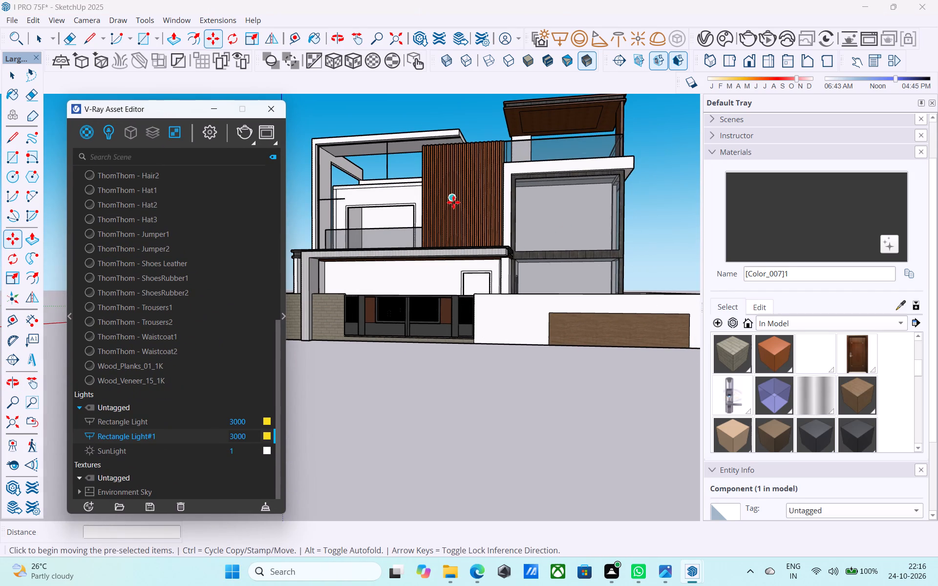
{"action": "key", "text": "space"}
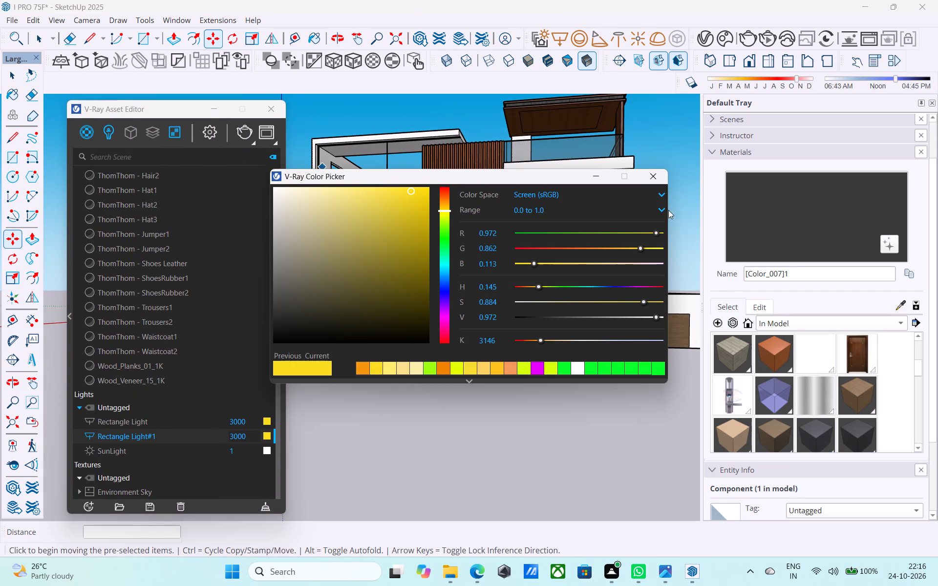
{"action": "left_click", "coordinate": [661, 180]}
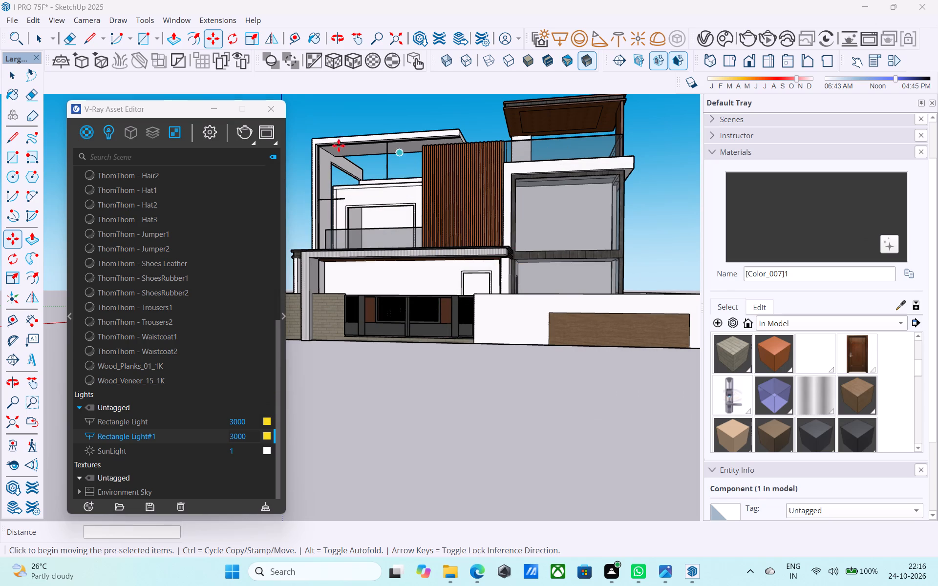
{"action": "left_click", "coordinate": [241, 126]}
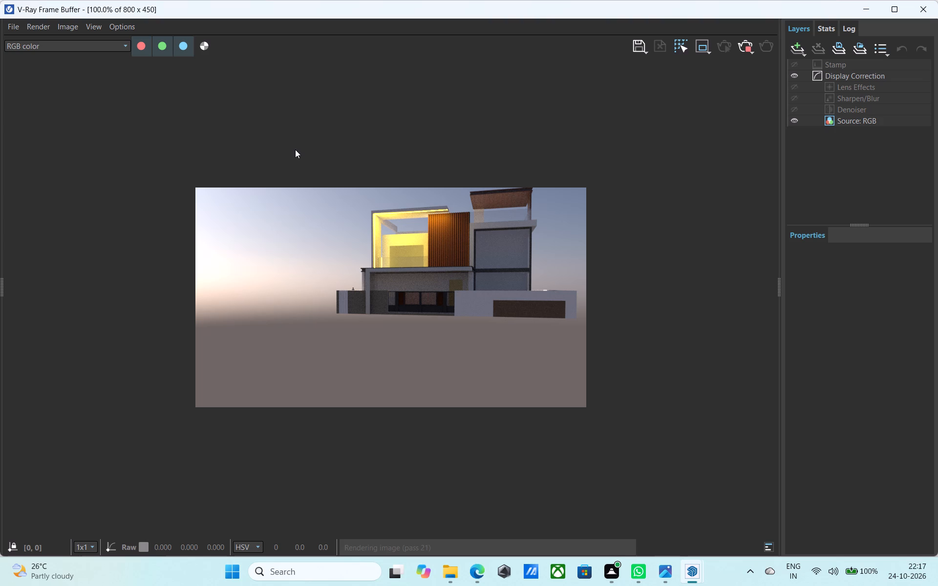
{"action": "scroll", "coordinate": [297, 149], "scroll_direction": "down", "scroll_amount": 1}
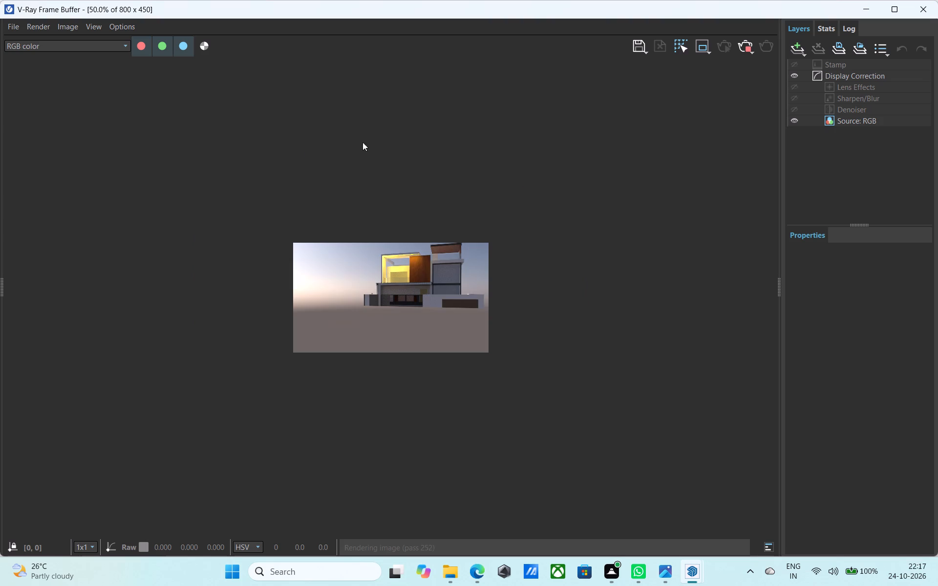
Examine the front elevation test render up close, including the lit upper-floor frame, and close the frame buffer.
{"action": "scroll", "coordinate": [438, 208], "scroll_direction": "up", "scroll_amount": 2}
{"action": "middle_click_drag", "start_coordinate": [444, 228], "coordinate": [436, 265]}
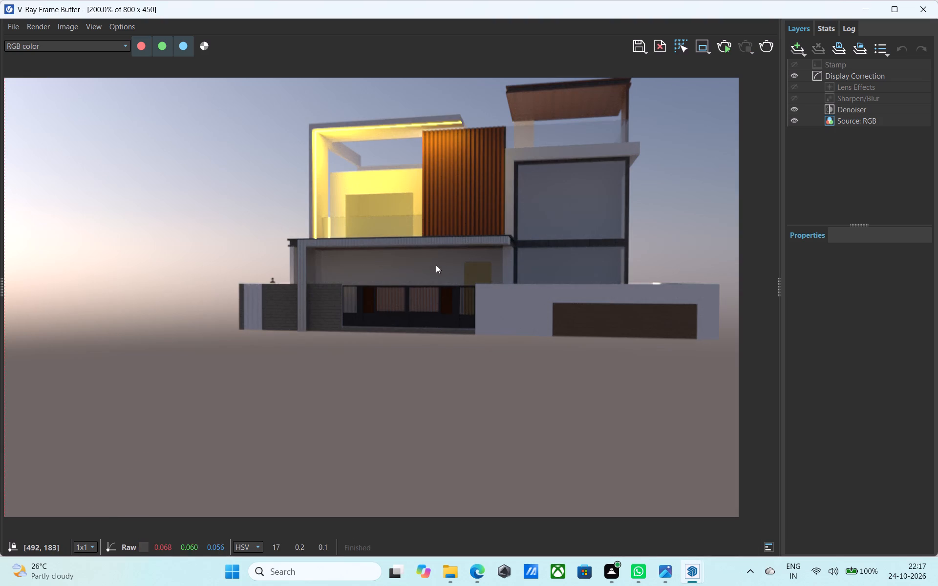
{"action": "middle_click_drag", "start_coordinate": [436, 265], "coordinate": [436, 263]}
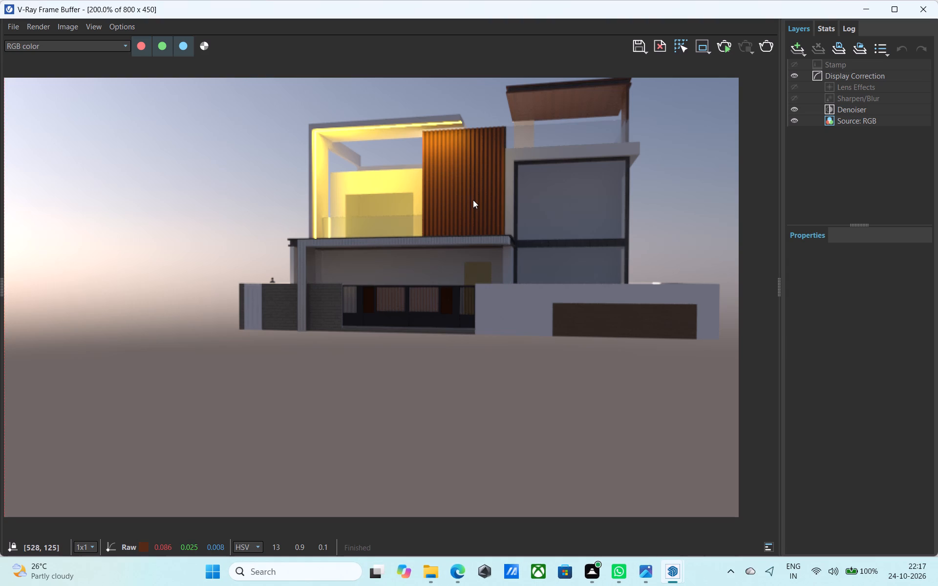
{"action": "left_click", "coordinate": [926, 14]}
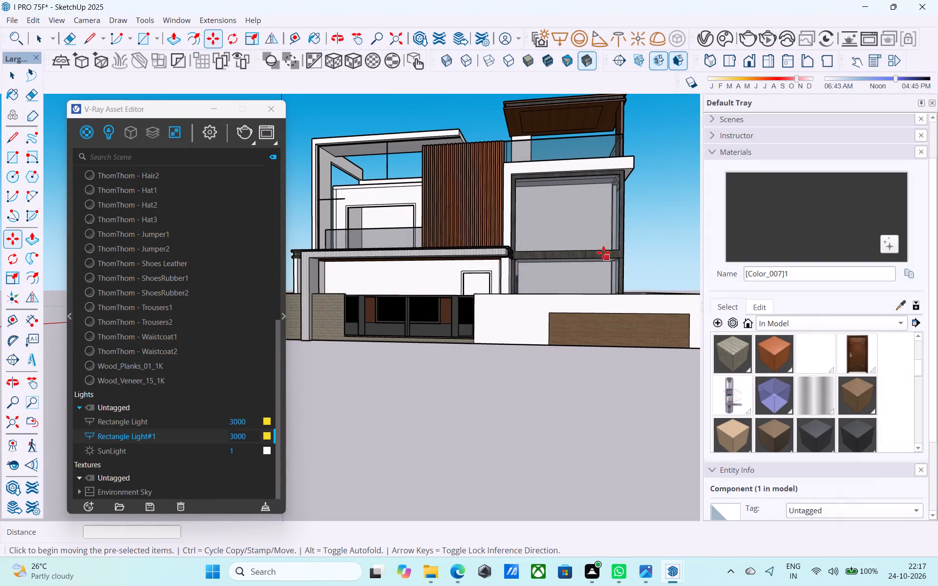
Set the sun's time of day to mid-morning, a little before noon, and its date to May.
{"action": "scroll", "coordinate": [603, 252], "scroll_direction": "down", "scroll_amount": 1}
{"action": "middle_click_drag", "start_coordinate": [603, 252], "coordinate": [708, 397]}
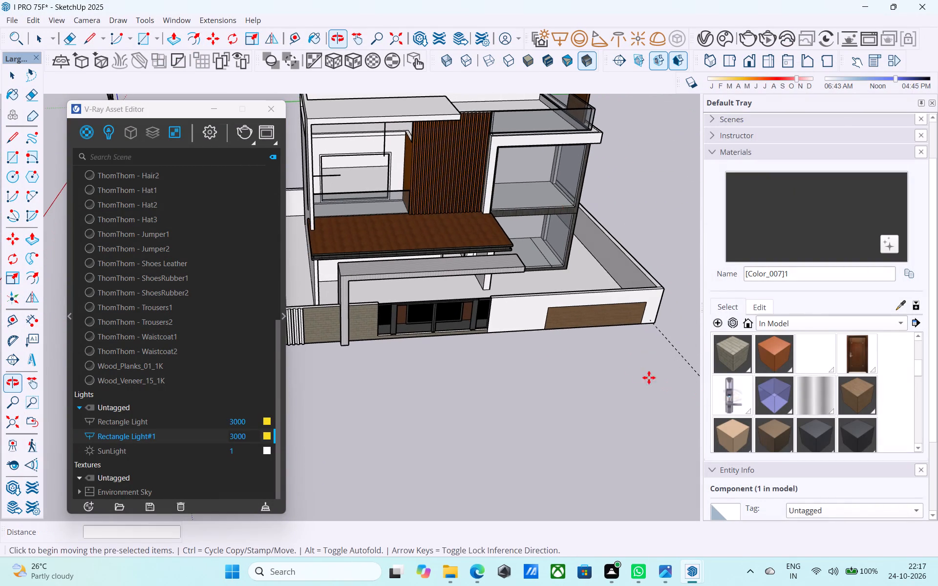
{"action": "middle_click_drag", "start_coordinate": [601, 352], "coordinate": [545, 372], "text": "shift"}
{"action": "scroll", "coordinate": [544, 367], "scroll_direction": "down", "scroll_amount": 4}
{"action": "middle_click_drag", "start_coordinate": [544, 367], "coordinate": [439, 319], "text": "shift"}
{"action": "middle_click_drag", "start_coordinate": [540, 366], "coordinate": [506, 343], "text": "shift"}
{"action": "left_click", "coordinate": [92, 451]}
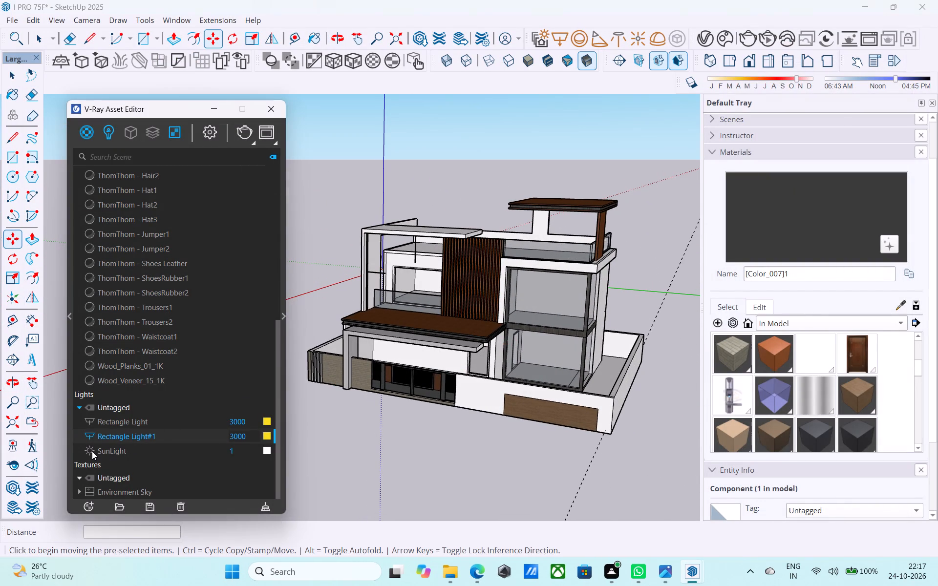
{"action": "left_click", "coordinate": [92, 451]}
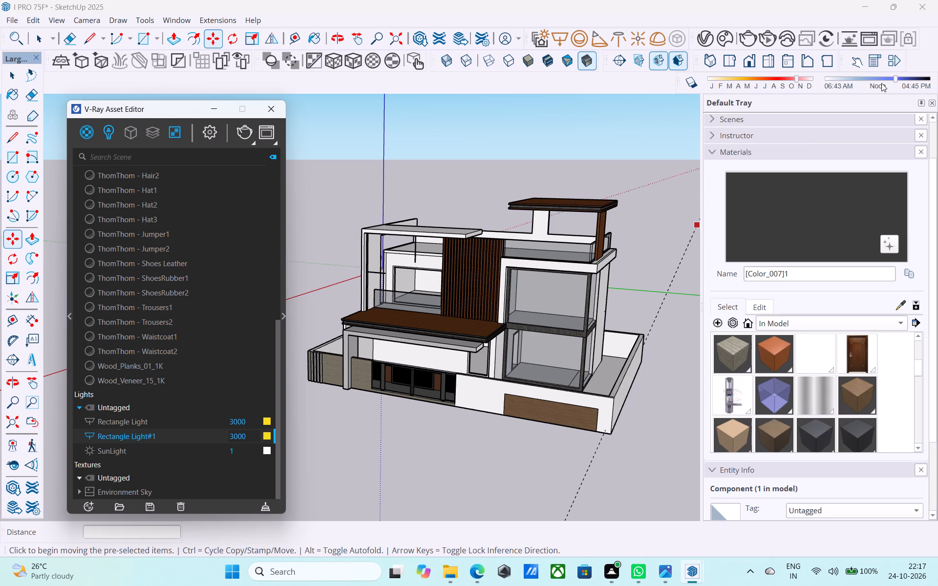
{"action": "left_click", "coordinate": [861, 81]}
{"action": "middle_click_drag", "start_coordinate": [584, 266], "coordinate": [583, 258]}
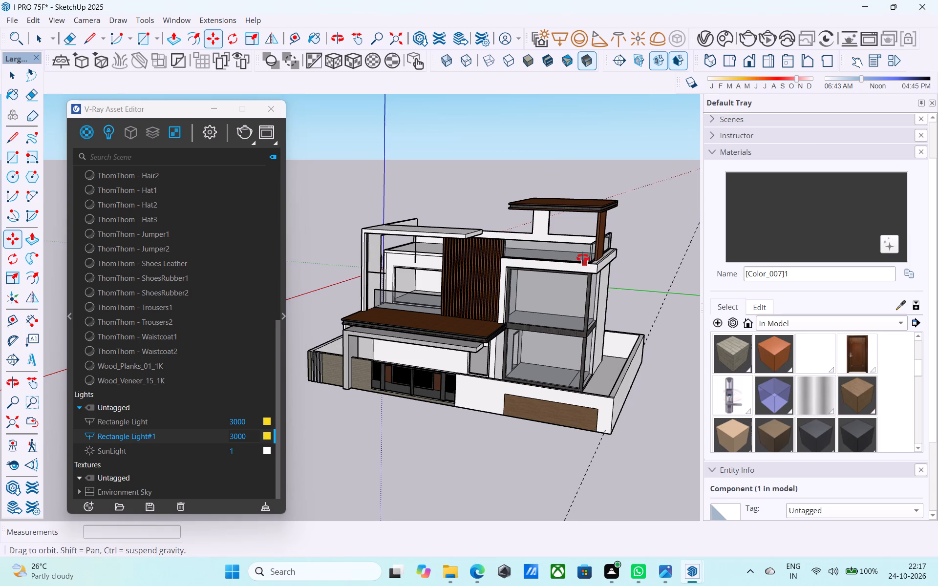
{"action": "middle_click_drag", "start_coordinate": [583, 258], "coordinate": [632, 247]}
{"action": "middle_click_drag", "start_coordinate": [596, 261], "coordinate": [632, 275]}
{"action": "left_click", "coordinate": [747, 77]}
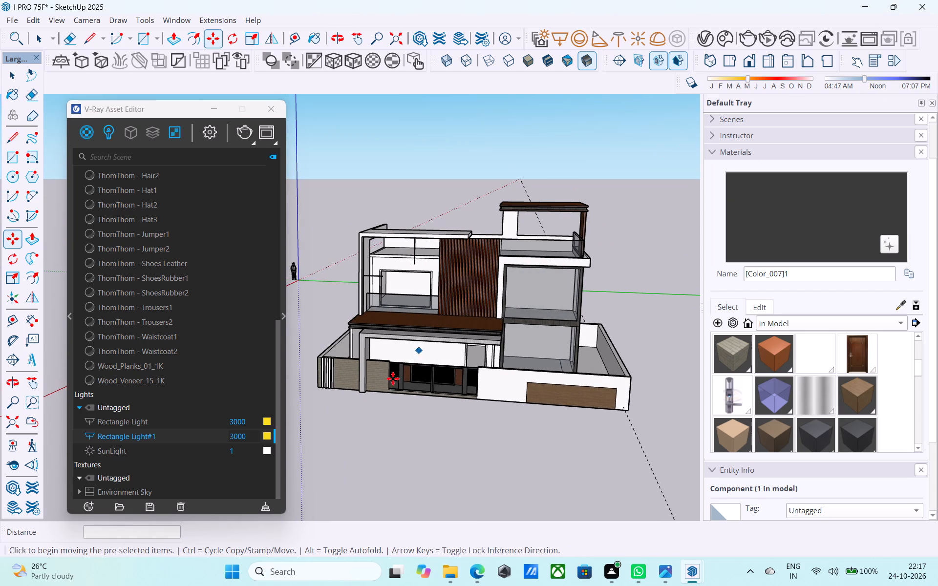
Render the front elevation in V-Ray from a low angle and examine the daylight and frame lighting.
{"action": "middle_click_drag", "start_coordinate": [433, 228], "coordinate": [414, 212]}
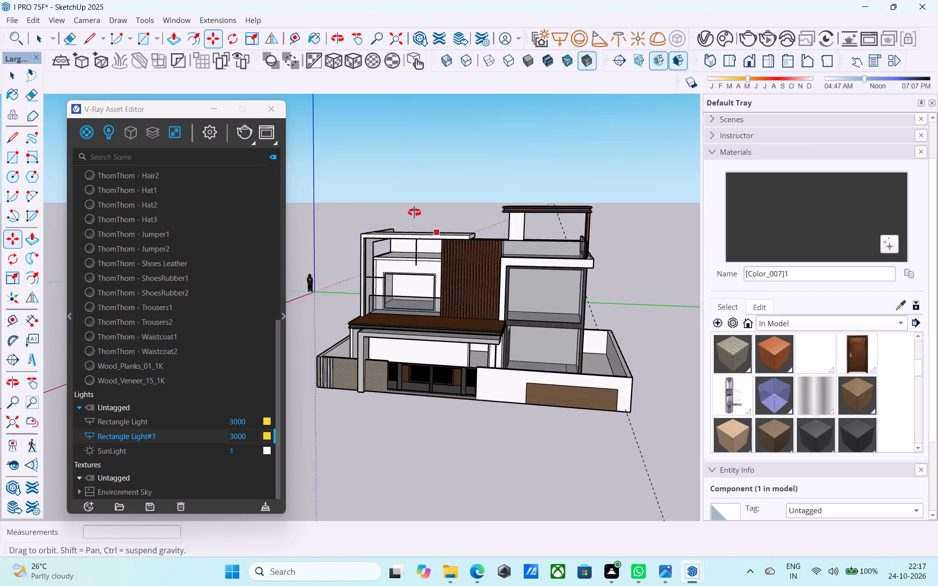
{"action": "middle_click_drag", "start_coordinate": [414, 212], "coordinate": [403, 168]}
{"action": "scroll", "coordinate": [408, 185], "scroll_direction": "up", "scroll_amount": 1}
{"action": "middle_click_drag", "start_coordinate": [470, 239], "coordinate": [448, 218]}
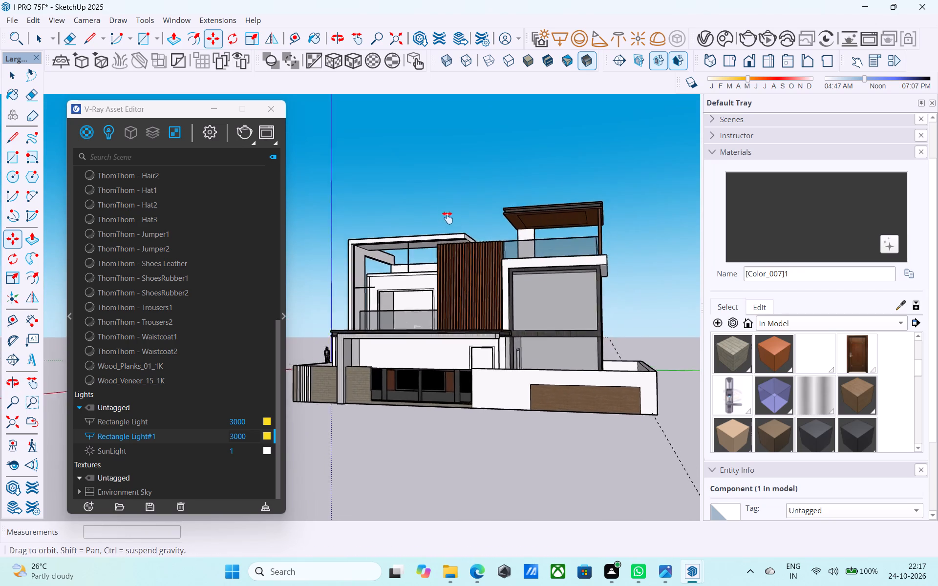
{"action": "middle_click_drag", "start_coordinate": [448, 218], "coordinate": [471, 209]}
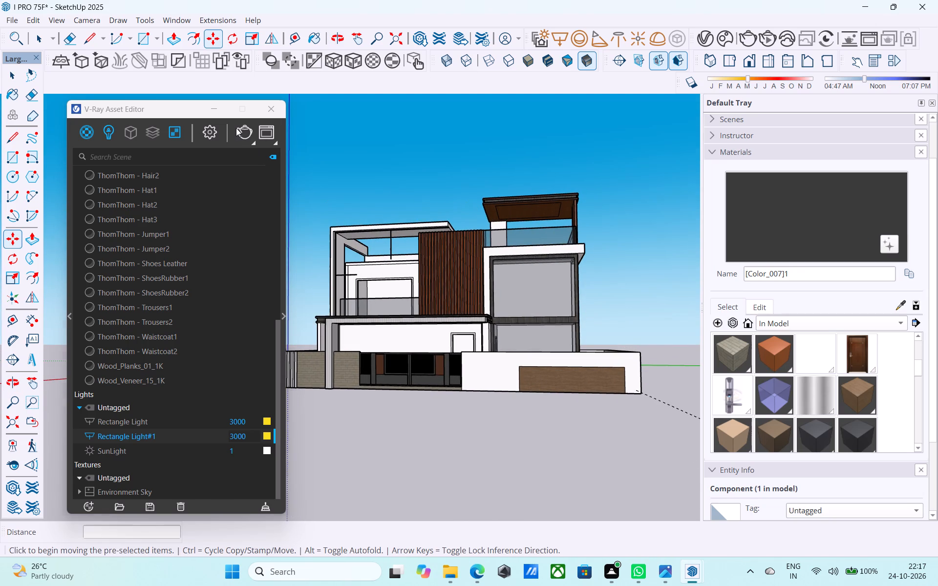
{"action": "left_click", "coordinate": [236, 128]}
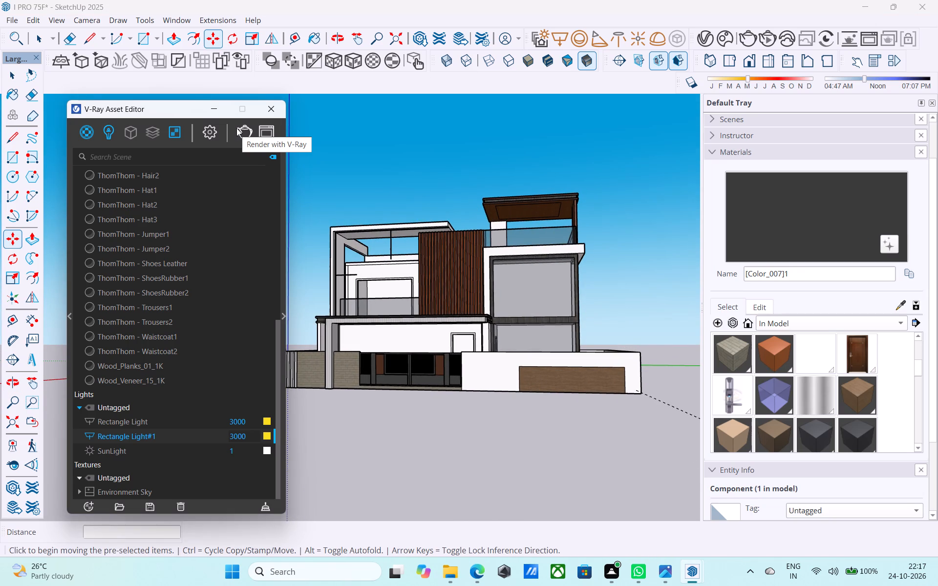
{"action": "left_click", "coordinate": [248, 128]}
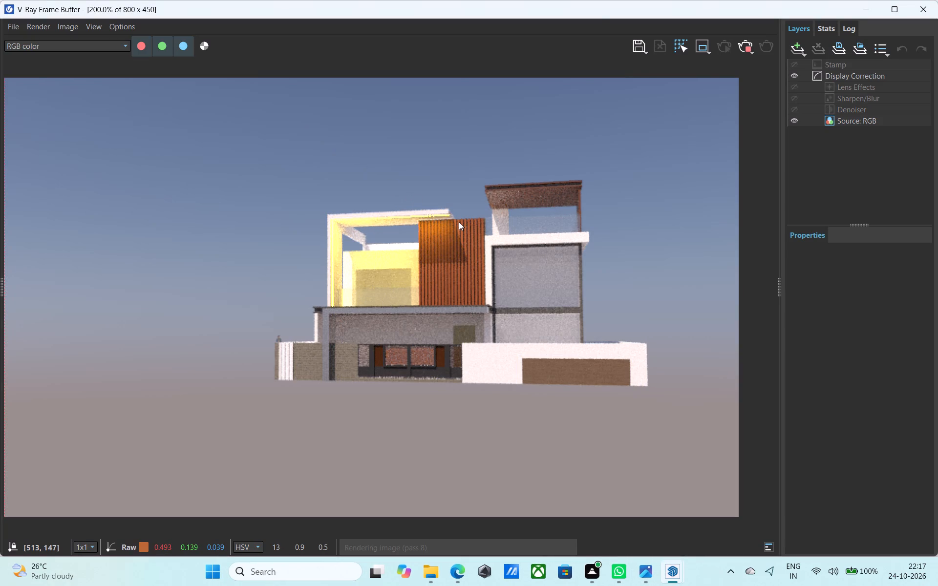
{"action": "scroll", "coordinate": [459, 222], "scroll_direction": "up", "scroll_amount": 1}
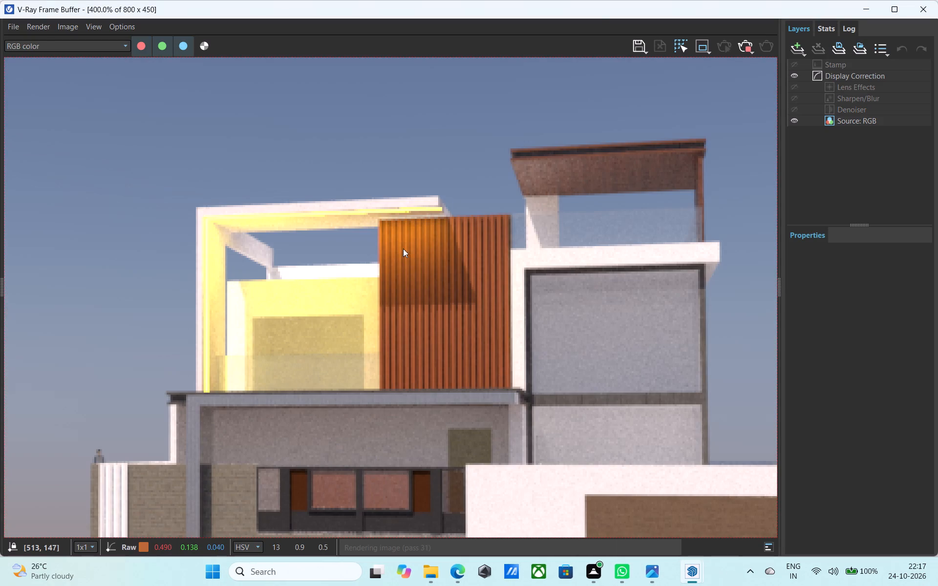
{"action": "scroll", "coordinate": [258, 349], "scroll_direction": "down", "scroll_amount": 1}
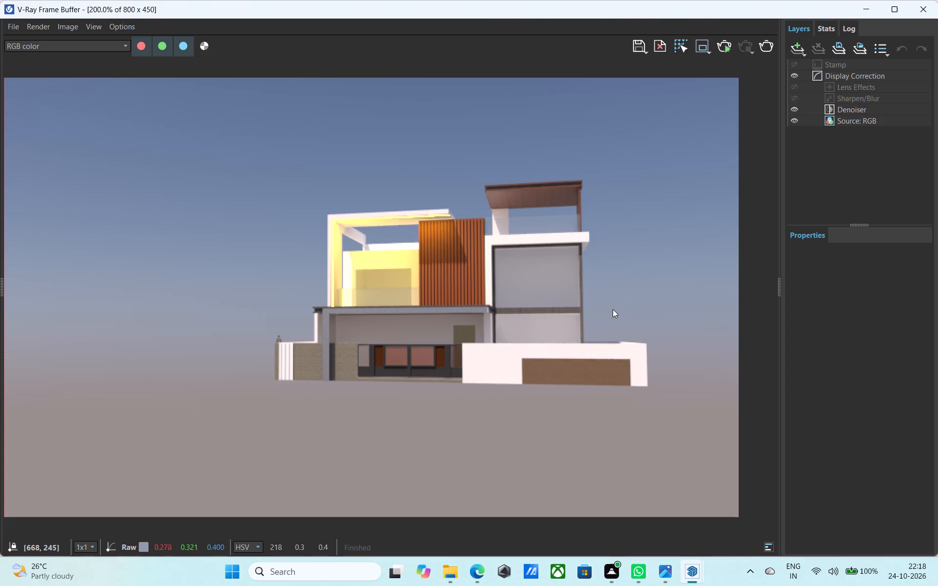
{"action": "left_click", "coordinate": [928, 14]}
Set the intensity of both Rectangle Light and Rectangle Light#1 to 300.
{"action": "middle_click_drag", "start_coordinate": [603, 262], "coordinate": [595, 265]}
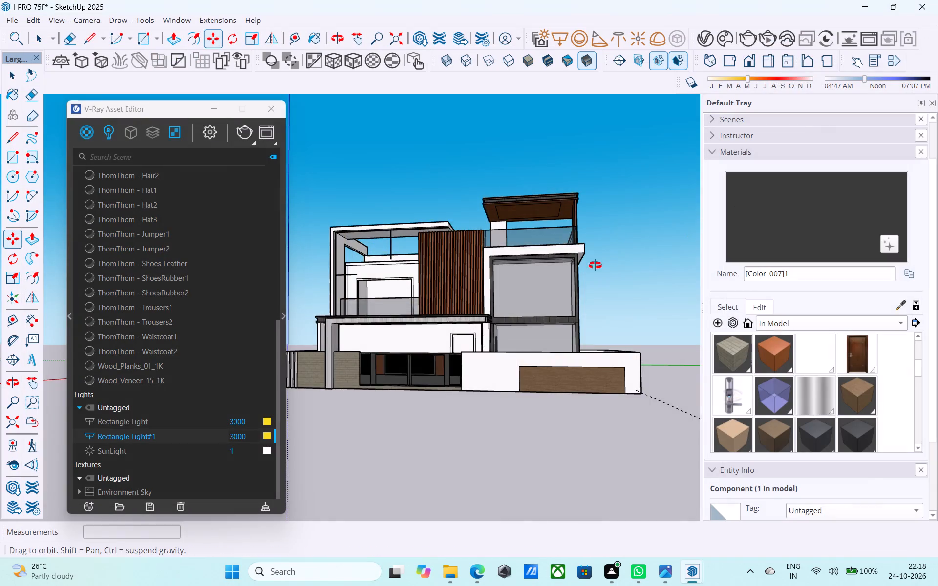
{"action": "middle_click_drag", "start_coordinate": [595, 265], "coordinate": [460, 341]}
{"action": "scroll", "coordinate": [465, 342], "scroll_direction": "down", "scroll_amount": 4}
{"action": "middle_click_drag", "start_coordinate": [452, 330], "coordinate": [431, 314]}
{"action": "middle_click_drag", "start_coordinate": [431, 314], "coordinate": [431, 313]}
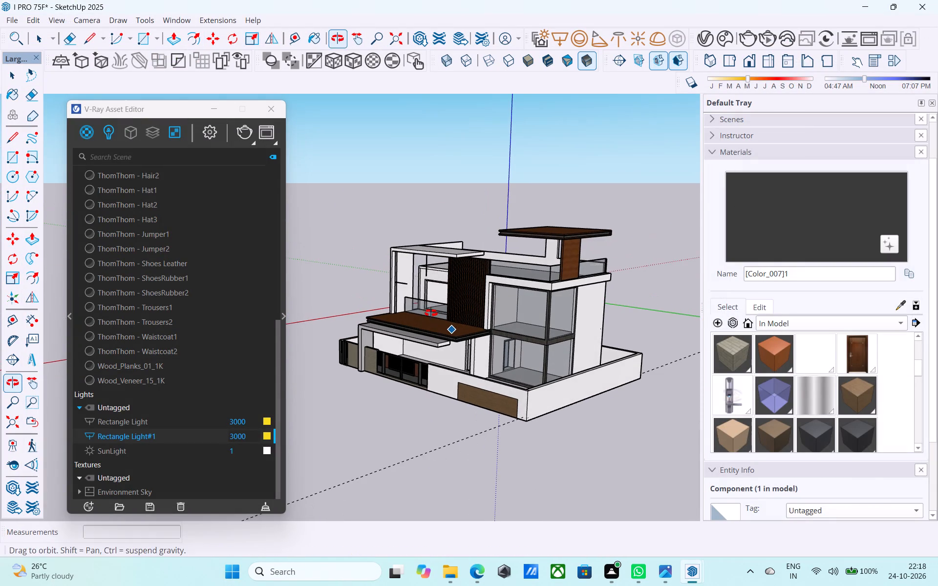
{"action": "middle_click_drag", "start_coordinate": [431, 313], "coordinate": [426, 308]}
{"action": "left_click", "coordinate": [252, 420]}
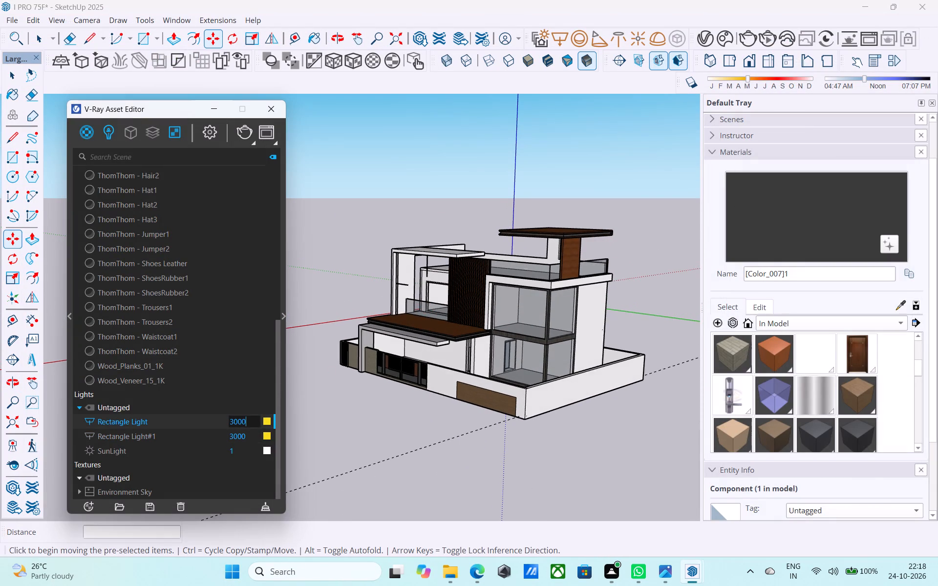
{"action": "key", "text": "BackSpace"}
{"action": "left_click", "coordinate": [250, 432]}
{"action": "key", "text": "BackSpace"}
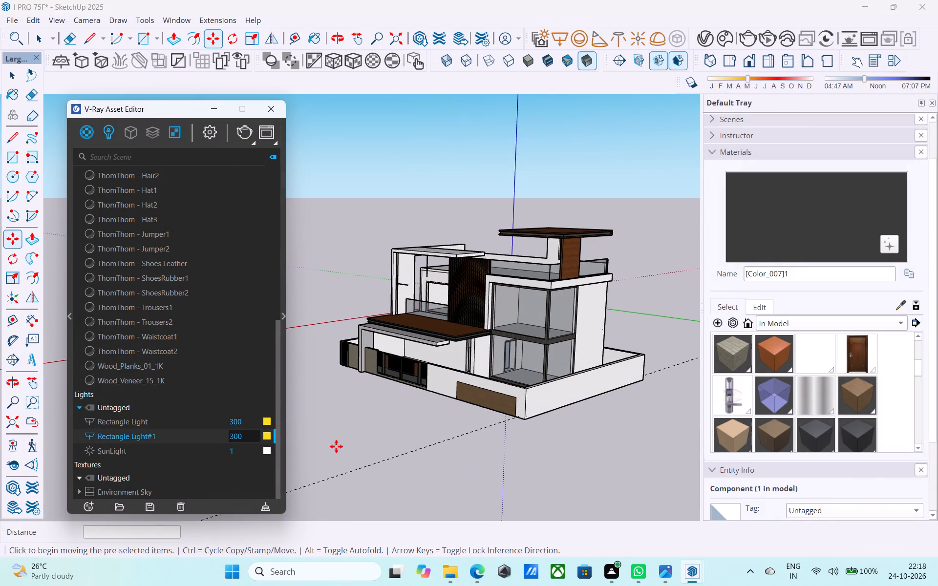
Render the house in V-Ray from a raised corner view and examine the frame lights and the materials.
{"action": "middle_click_drag", "start_coordinate": [470, 299], "coordinate": [476, 264]}
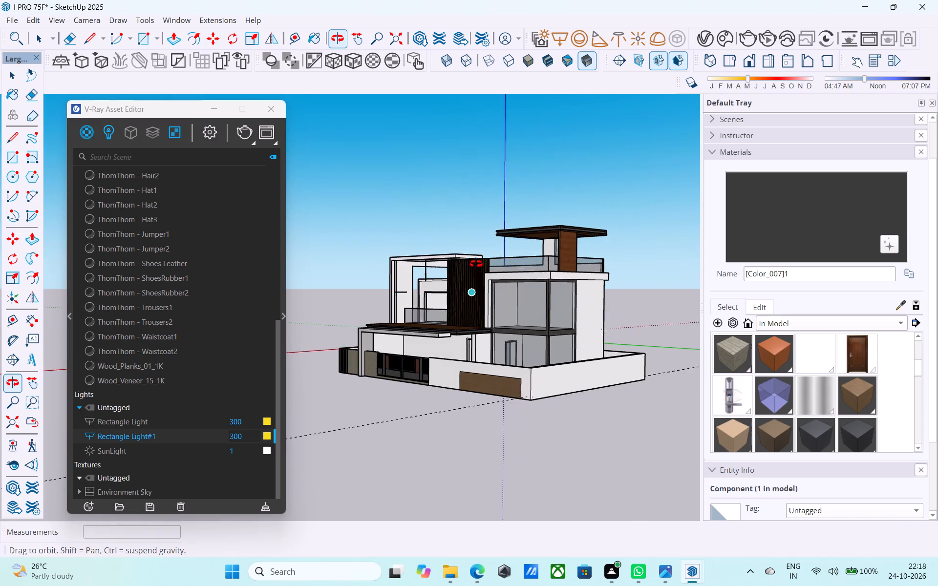
{"action": "middle_click_drag", "start_coordinate": [476, 264], "coordinate": [498, 364]}
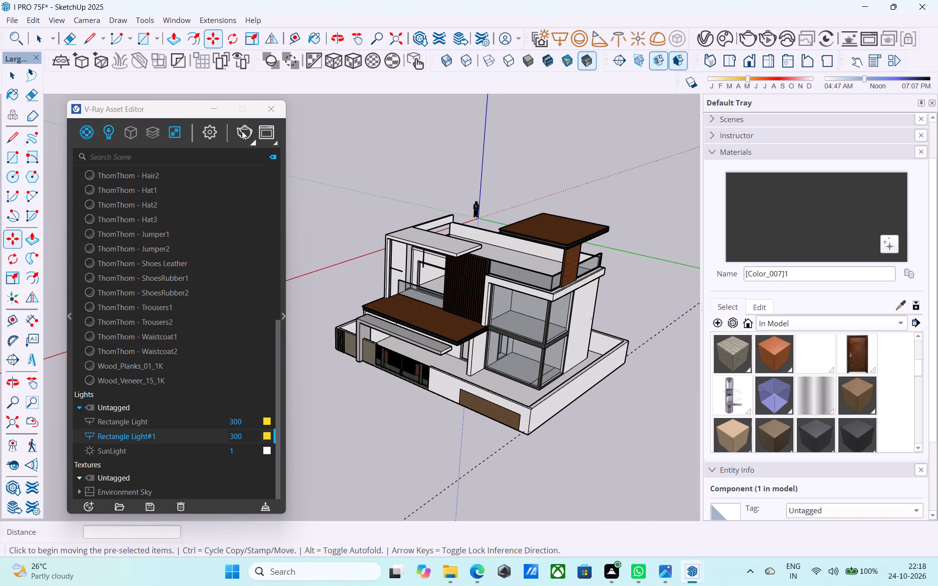
{"action": "left_click", "coordinate": [237, 125]}
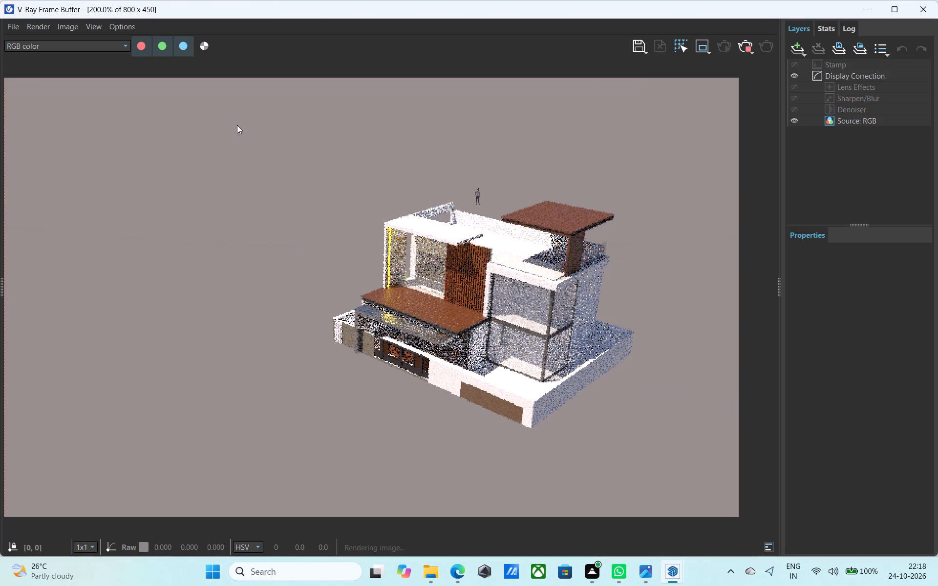
{"action": "scroll", "coordinate": [424, 271], "scroll_direction": "up", "scroll_amount": 1}
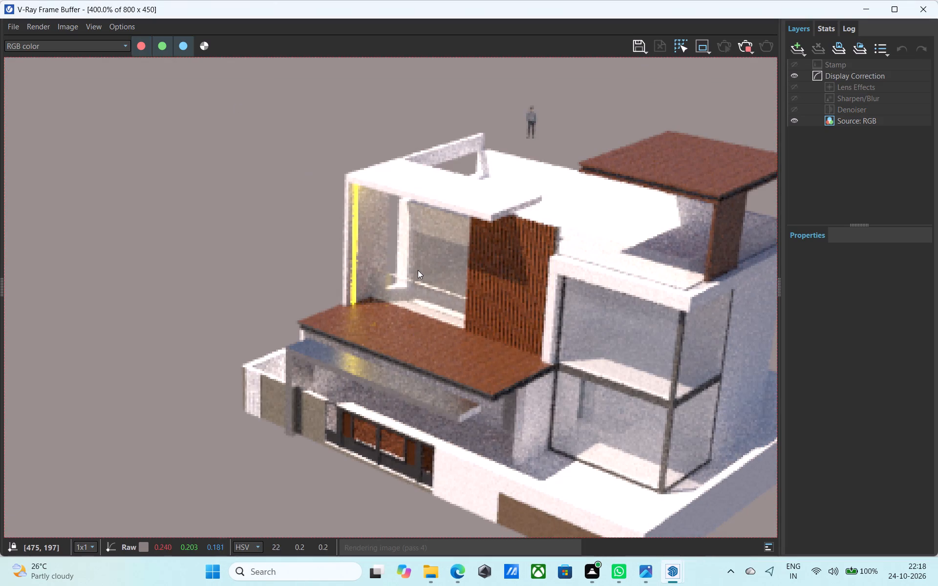
{"action": "scroll", "coordinate": [394, 270], "scroll_direction": "down", "scroll_amount": 1}
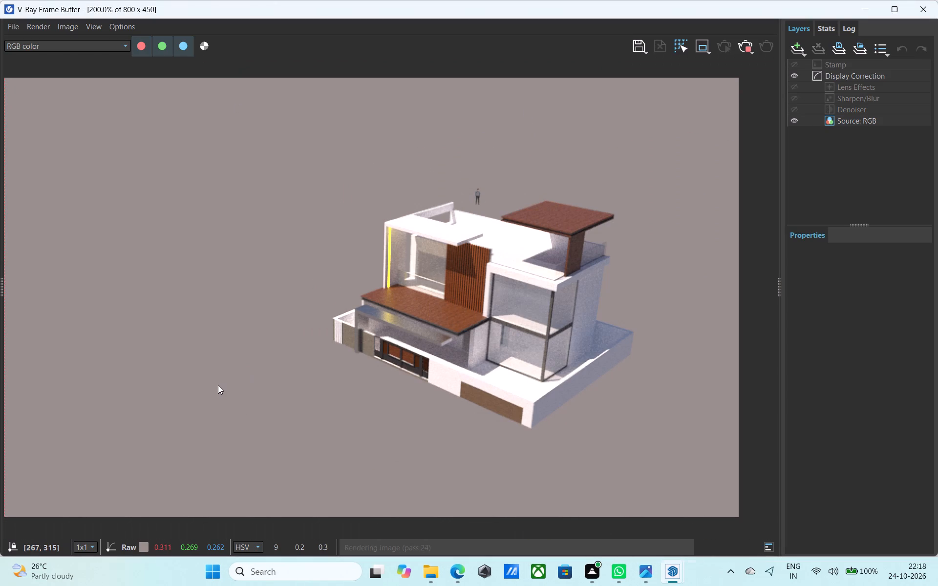
{"action": "scroll", "coordinate": [631, 318], "scroll_direction": "up", "scroll_amount": 1}
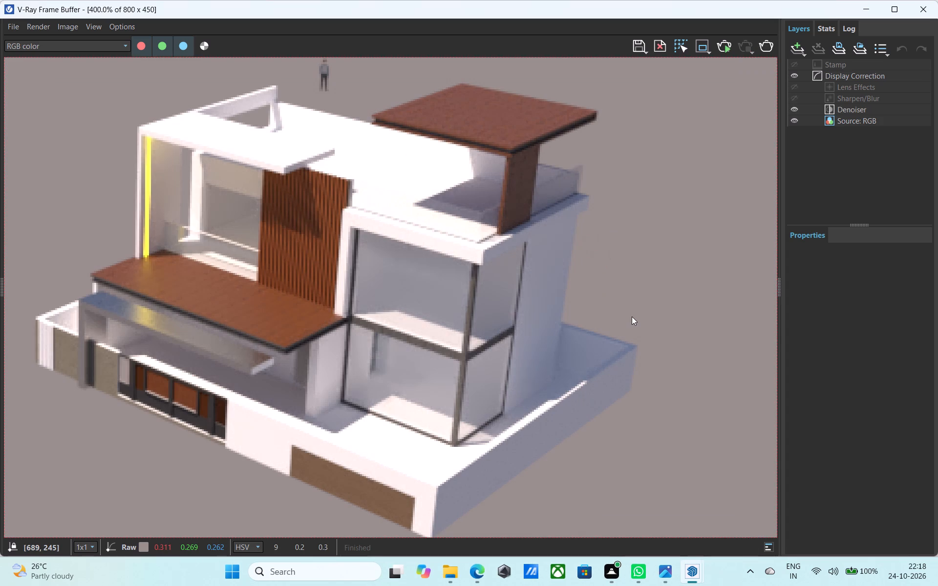
{"action": "scroll", "coordinate": [561, 313], "scroll_direction": "down", "scroll_amount": 1}
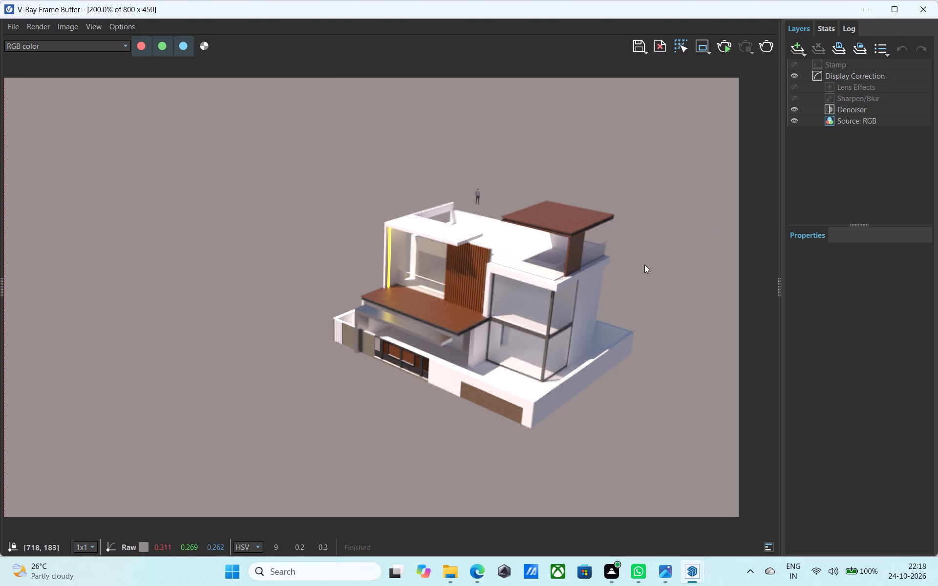
{"action": "scroll", "coordinate": [518, 280], "scroll_direction": "down", "scroll_amount": 2}
{"action": "scroll", "coordinate": [515, 278], "scroll_direction": "up", "scroll_amount": 3}
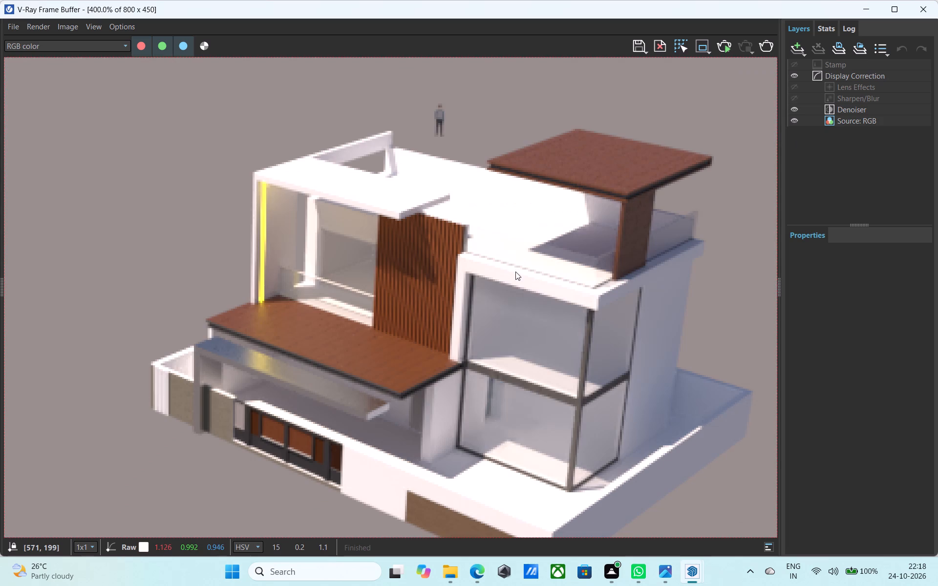
{"action": "scroll", "coordinate": [520, 276], "scroll_direction": "down", "scroll_amount": 1}
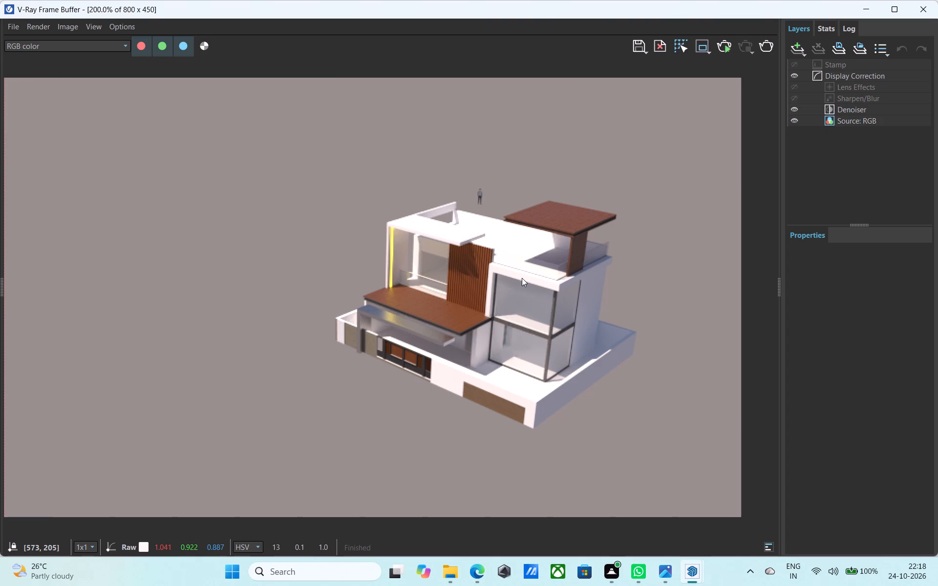
{"action": "left_click", "coordinate": [920, 1]}
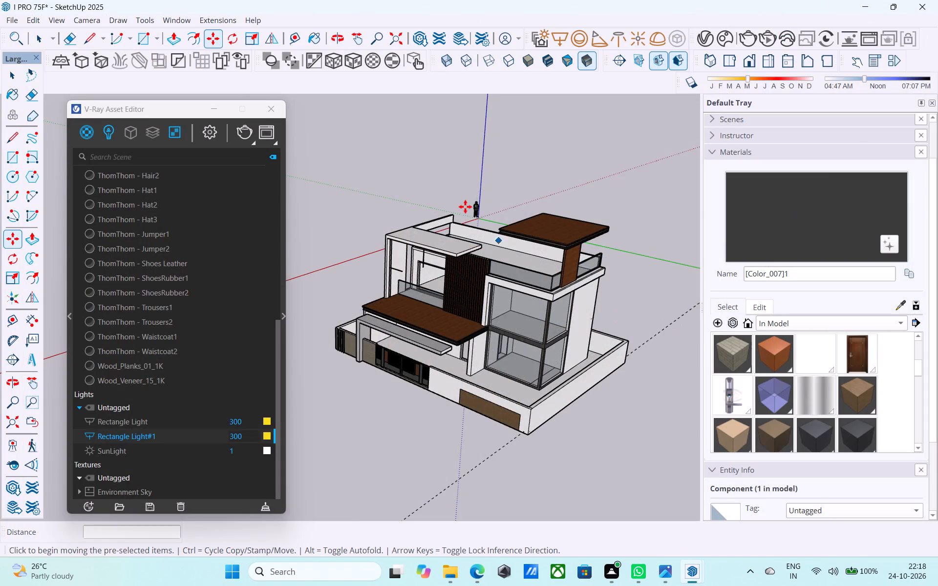
Close the V-Ray Asset Editor.
{"action": "scroll", "coordinate": [464, 206], "scroll_direction": "down", "scroll_amount": 1}
{"action": "left_click", "coordinate": [273, 113]}
Rotate the loose door component 90° in the ground plane about a point in front of the house.
{"action": "middle_click_drag", "start_coordinate": [467, 290], "coordinate": [495, 203]}
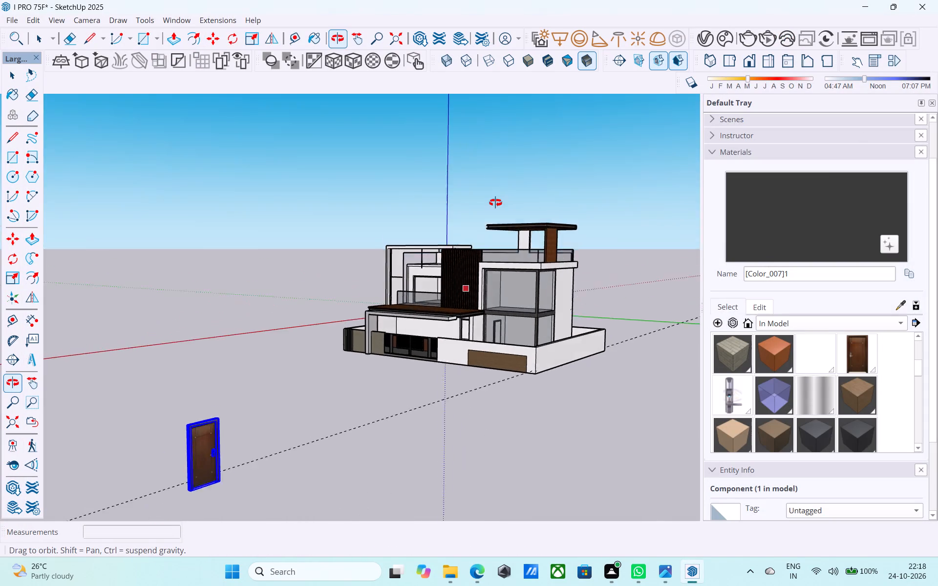
{"action": "middle_click_drag", "start_coordinate": [495, 203], "coordinate": [560, 210]}
{"action": "key", "text": "space"}
{"action": "scroll", "coordinate": [525, 270], "scroll_direction": "down", "scroll_amount": 4}
{"action": "middle_click_drag", "start_coordinate": [525, 270], "coordinate": [716, 336]}
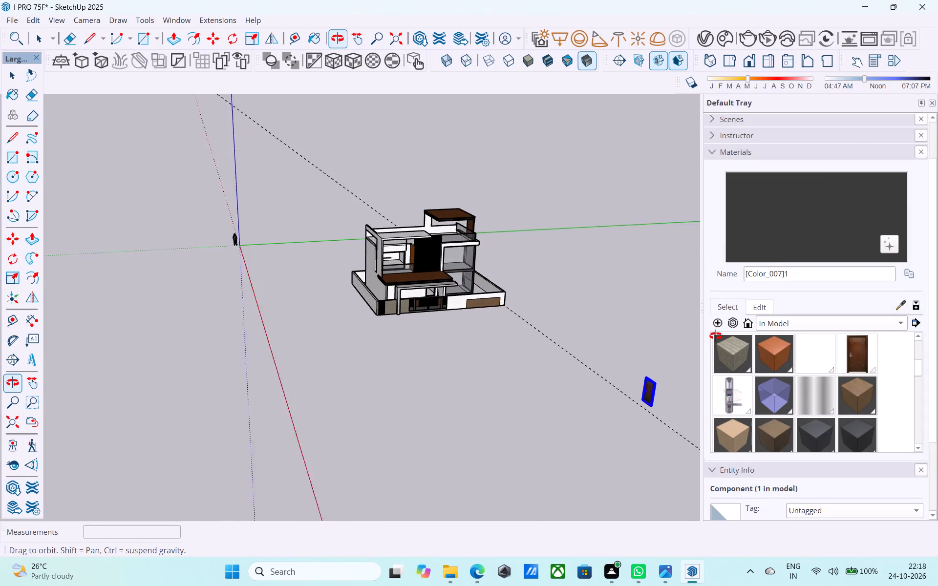
{"action": "middle_click_drag", "start_coordinate": [716, 336], "coordinate": [513, 302]}
{"action": "scroll", "coordinate": [495, 299], "scroll_direction": "down", "scroll_amount": 4}
{"action": "middle_click_drag", "start_coordinate": [497, 374], "coordinate": [624, 416]}
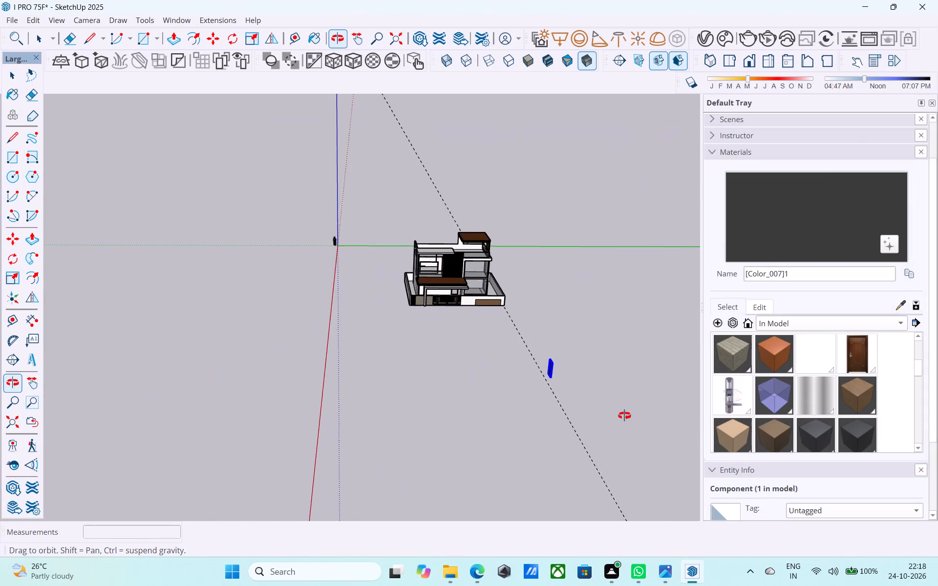
{"action": "middle_click_drag", "start_coordinate": [624, 416], "coordinate": [606, 411]}
{"action": "middle_click_drag", "start_coordinate": [596, 405], "coordinate": [585, 417]}
{"action": "key", "text": "q"}
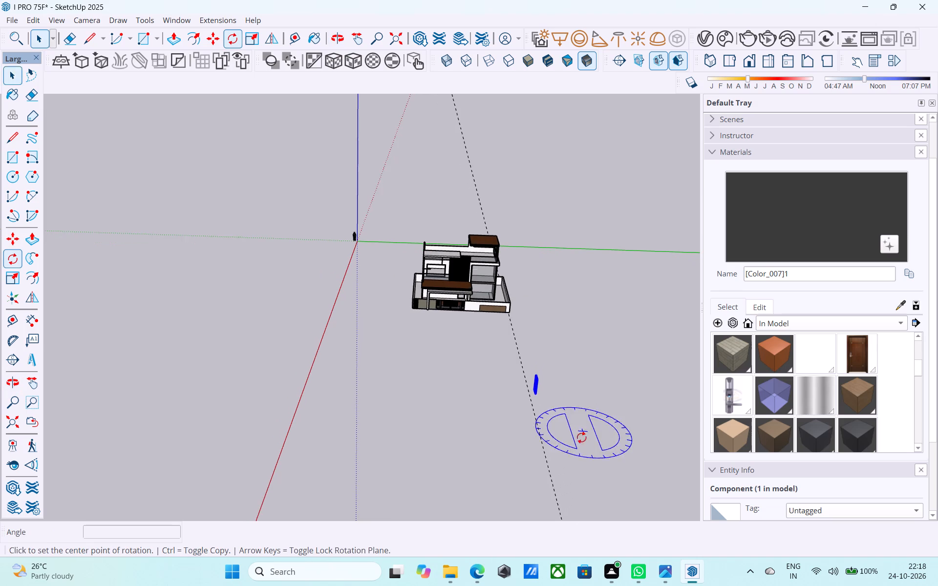
{"action": "scroll", "coordinate": [459, 426], "scroll_direction": "down", "scroll_amount": 3}
{"action": "middle_click", "coordinate": [459, 426]}
{"action": "scroll", "coordinate": [497, 432], "scroll_direction": "up", "scroll_amount": 6}
{"action": "left_click", "coordinate": [492, 415]}
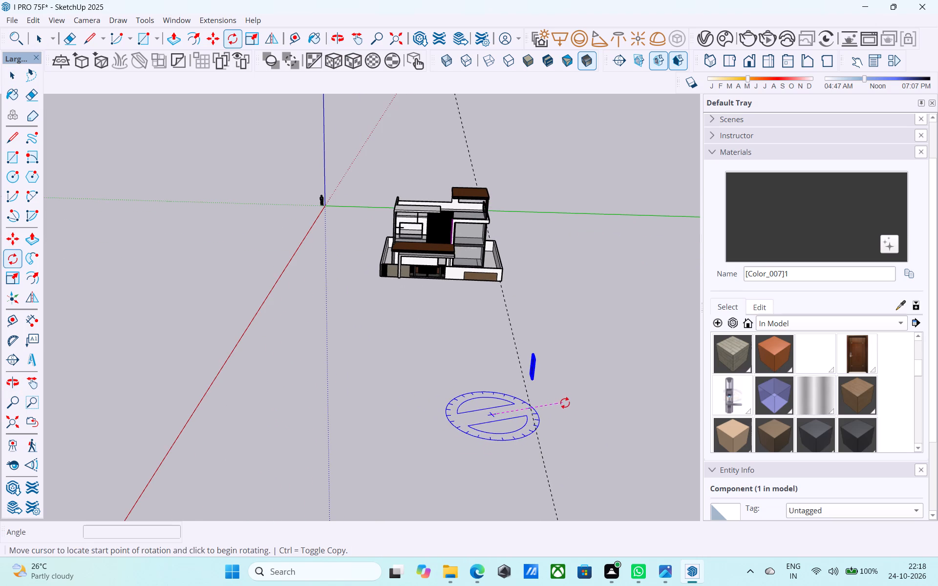
{"action": "left_click", "coordinate": [569, 416]}
{"action": "left_click", "coordinate": [484, 343]}
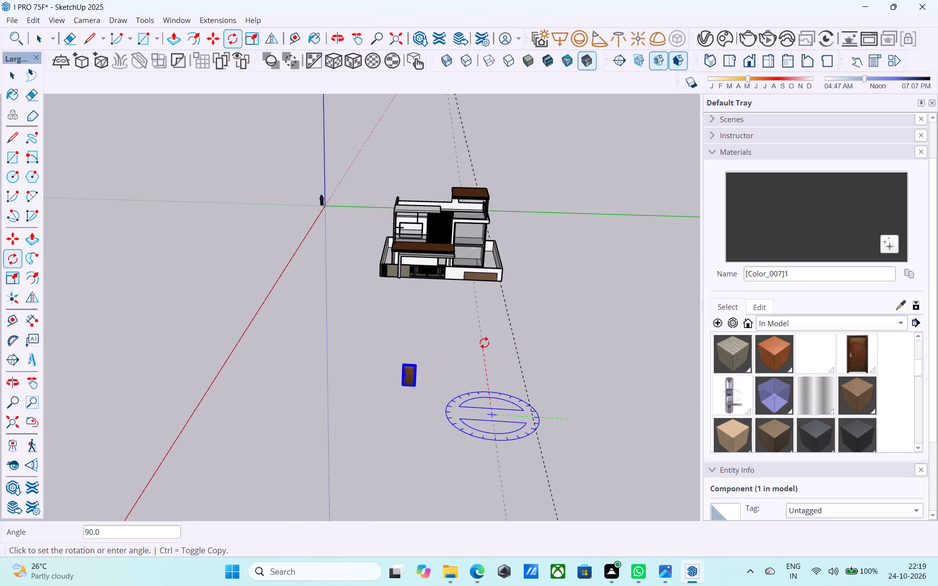
Copy the loose door component from in front of the house to the ground-floor entrance opening under the porch.
{"action": "key", "text": "m"}
{"action": "scroll", "coordinate": [421, 367], "scroll_direction": "up", "scroll_amount": 1}
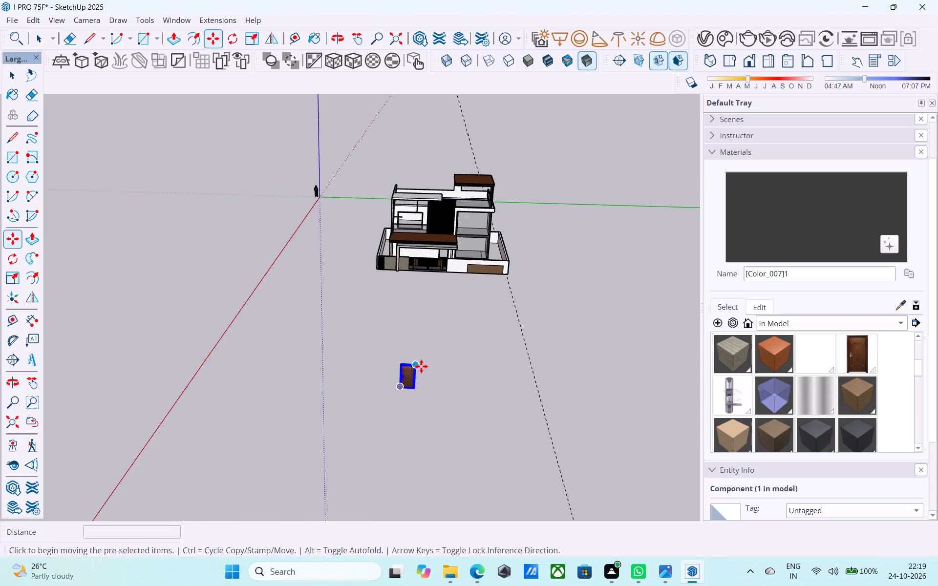
{"action": "scroll", "coordinate": [418, 363], "scroll_direction": "up", "scroll_amount": 17}
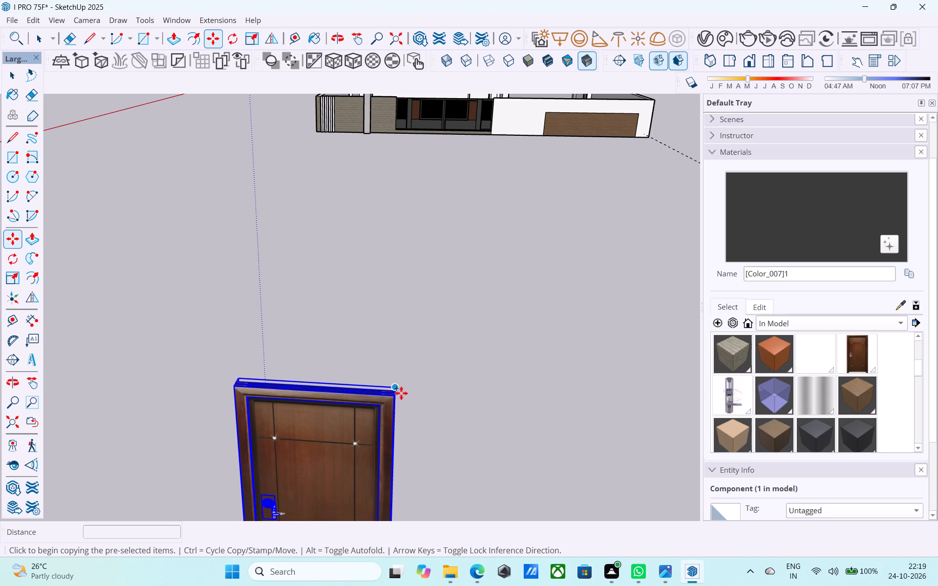
{"action": "left_click", "coordinate": [401, 394]}
{"action": "scroll", "coordinate": [498, 252], "scroll_direction": "down", "scroll_amount": 6}
{"action": "middle_click_drag", "start_coordinate": [490, 282], "coordinate": [448, 475], "text": "shift"}
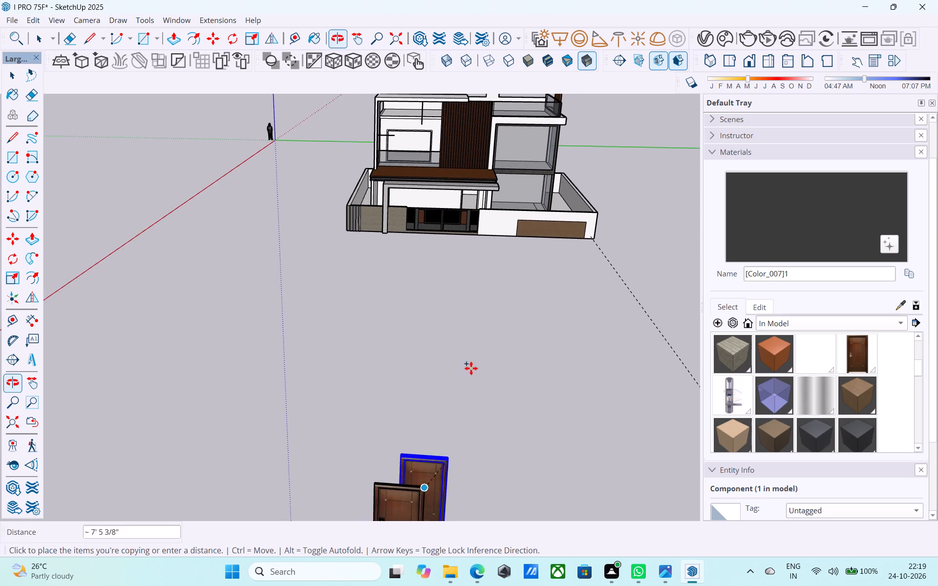
{"action": "middle_click_drag", "start_coordinate": [507, 227], "coordinate": [499, 293], "text": "shift"}
{"action": "scroll", "coordinate": [455, 330], "scroll_direction": "up", "scroll_amount": 12}
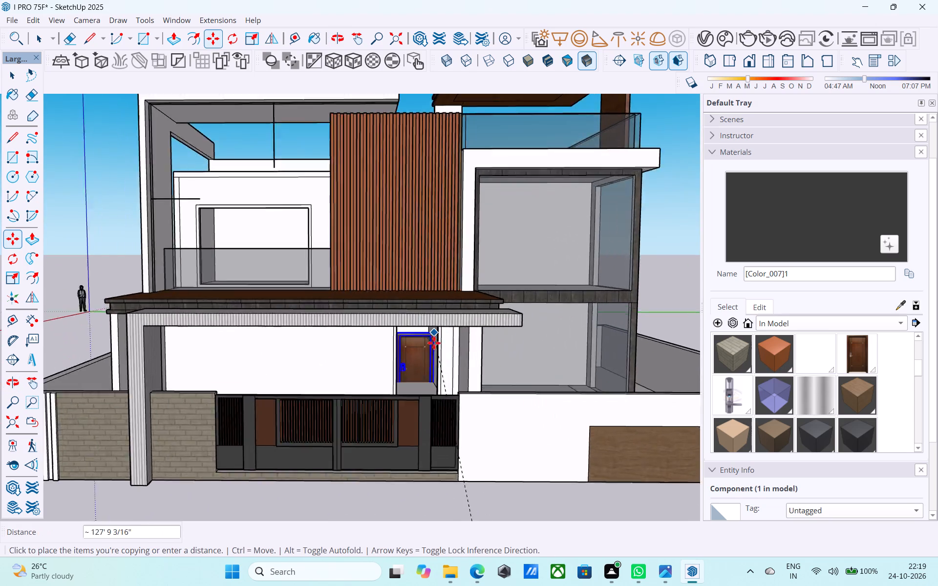
{"action": "scroll", "coordinate": [434, 343], "scroll_direction": "up", "scroll_amount": 4}
{"action": "middle_click_drag", "start_coordinate": [432, 352], "coordinate": [426, 345]}
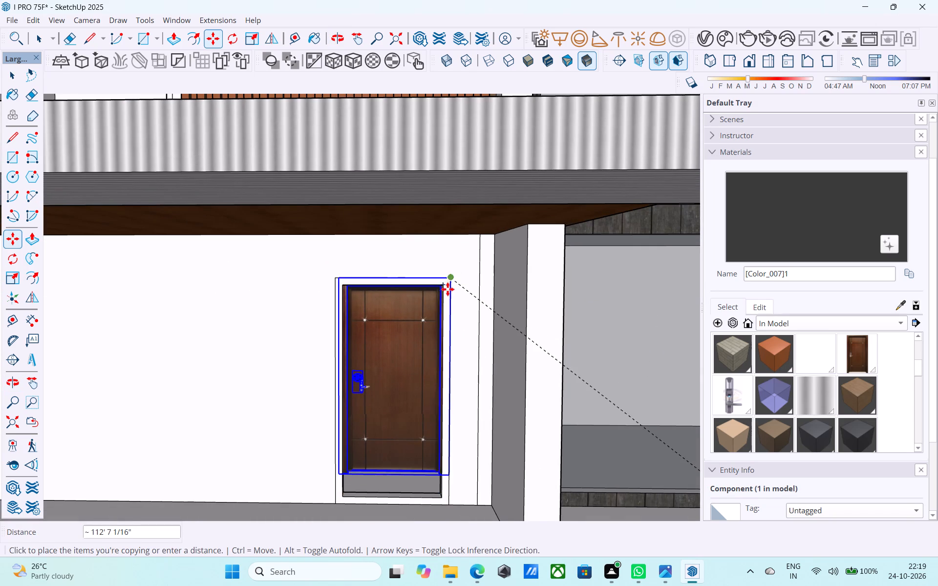
{"action": "left_click", "coordinate": [526, 360]}
Move the copied door by its upper-left back corner onto the upper-left corner of the entrance opening's frame outline.
{"action": "middle_click_drag", "start_coordinate": [526, 359], "coordinate": [464, 374]}
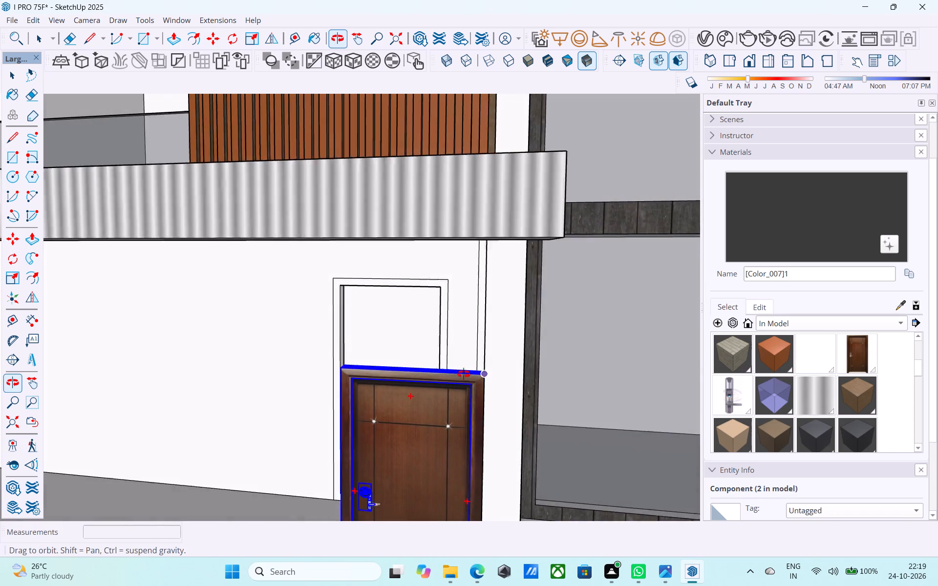
{"action": "middle_click_drag", "start_coordinate": [464, 374], "coordinate": [463, 377]}
{"action": "scroll", "coordinate": [464, 378], "scroll_direction": "up", "scroll_amount": 3}
{"action": "scroll", "coordinate": [306, 370], "scroll_direction": "up", "scroll_amount": 8}
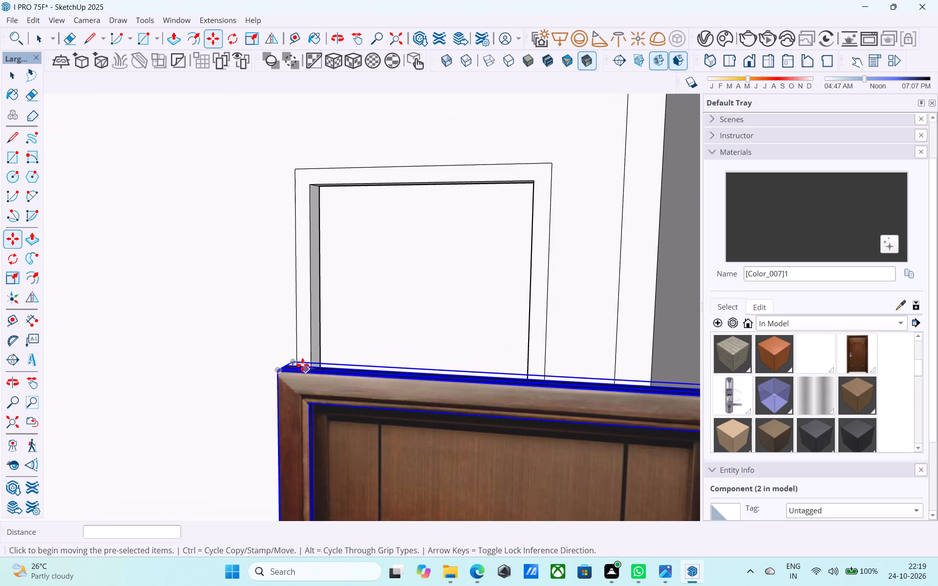
{"action": "scroll", "coordinate": [290, 365], "scroll_direction": "up", "scroll_amount": 6}
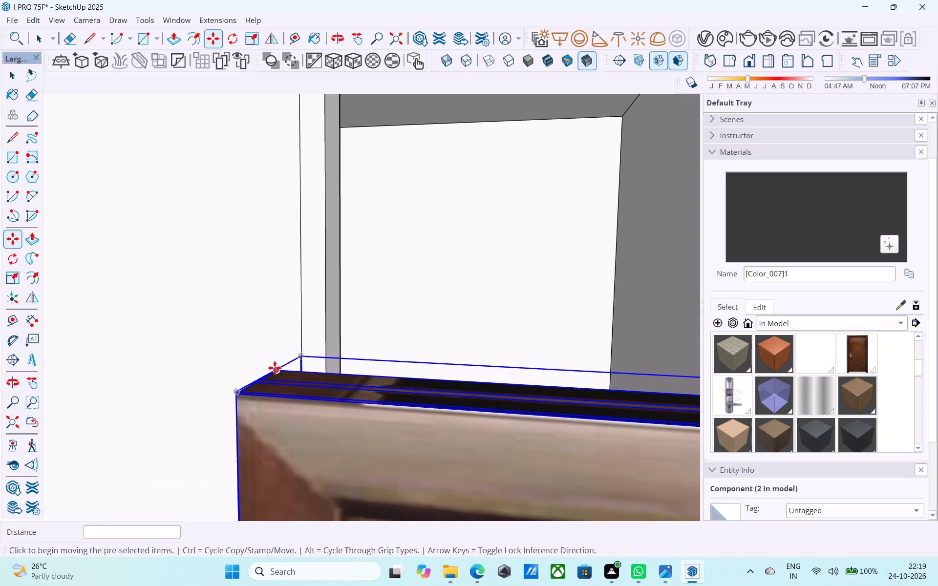
{"action": "left_click", "coordinate": [275, 368]}
{"action": "scroll", "coordinate": [298, 314], "scroll_direction": "down", "scroll_amount": 10}
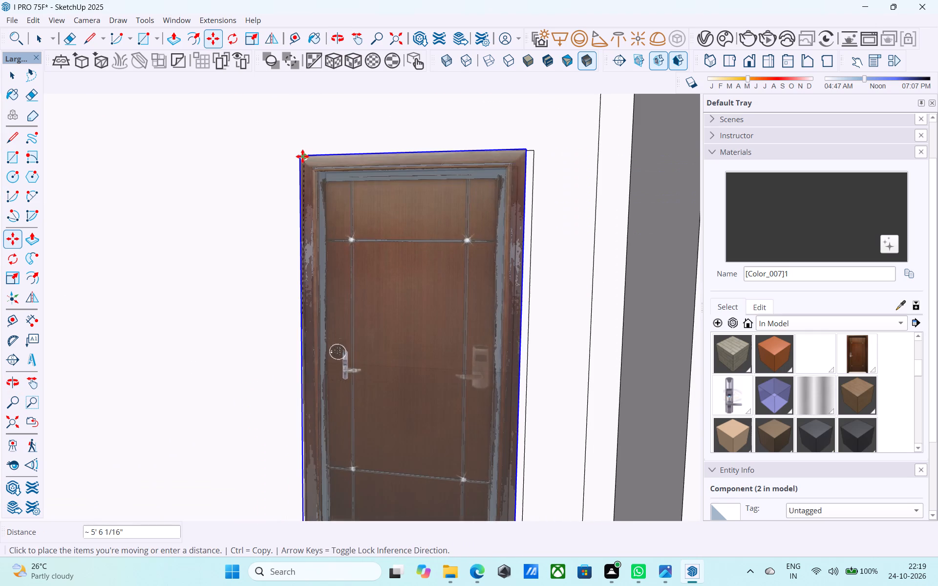
{"action": "left_click", "coordinate": [303, 155]}
{"action": "scroll", "coordinate": [348, 208], "scroll_direction": "down", "scroll_amount": 8}
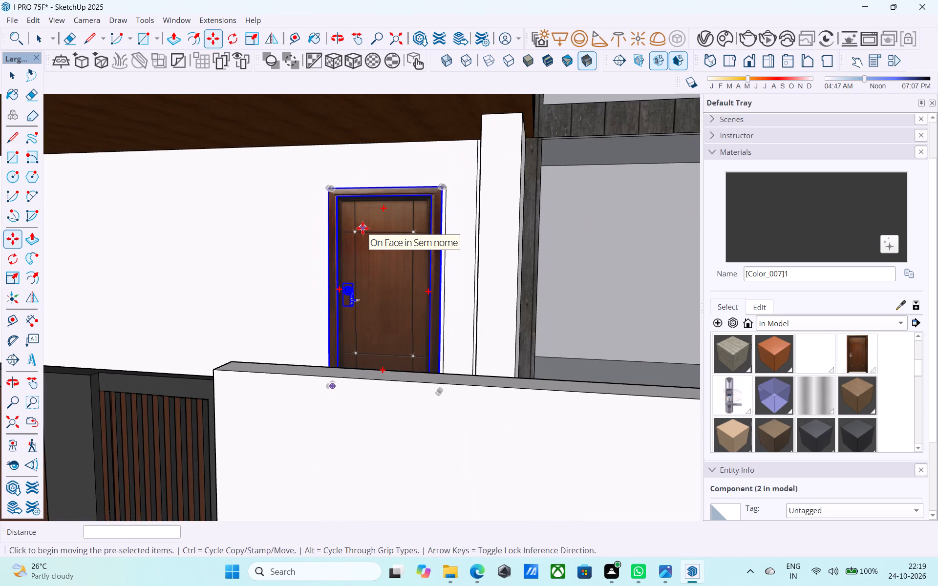
Scale the entrance door slightly wider so its right side meets the edge of the opening's frame outline.
{"action": "middle_click_drag", "start_coordinate": [390, 279], "coordinate": [374, 293]}
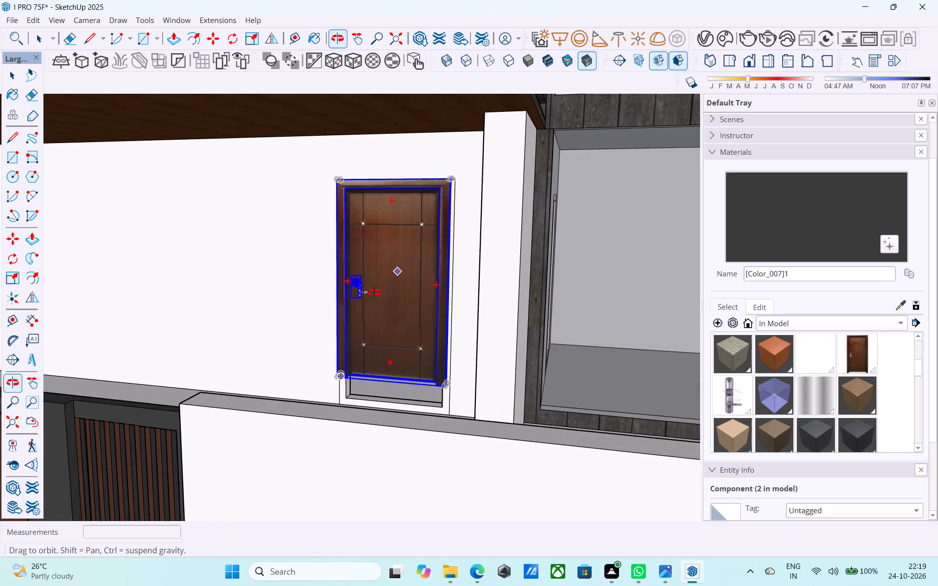
{"action": "scroll", "coordinate": [504, 178], "scroll_direction": "up", "scroll_amount": 7}
{"action": "middle_click_drag", "start_coordinate": [430, 202], "coordinate": [424, 225]}
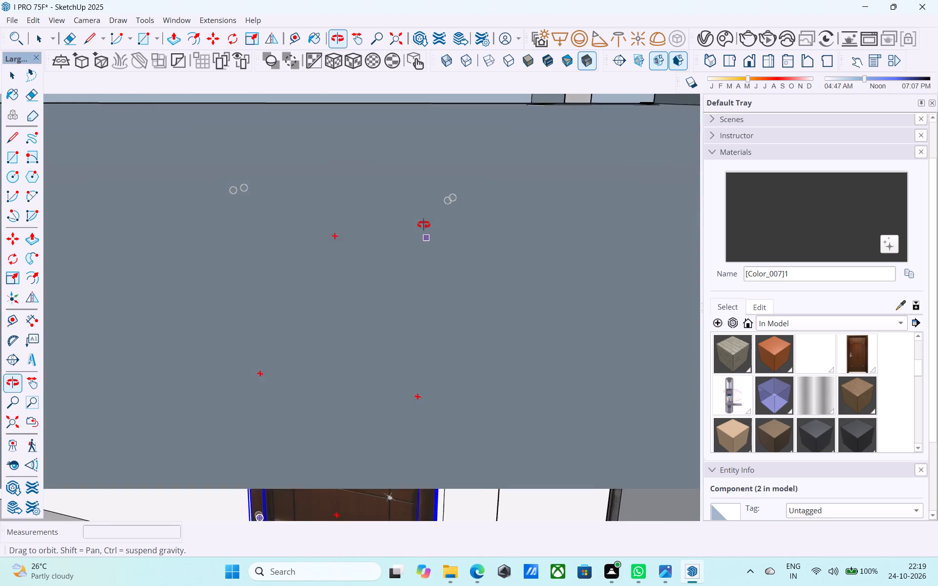
{"action": "middle_click_drag", "start_coordinate": [424, 225], "coordinate": [424, 221]}
{"action": "scroll", "coordinate": [415, 225], "scroll_direction": "up", "scroll_amount": 5}
{"action": "middle_click_drag", "start_coordinate": [413, 235], "coordinate": [438, 202]}
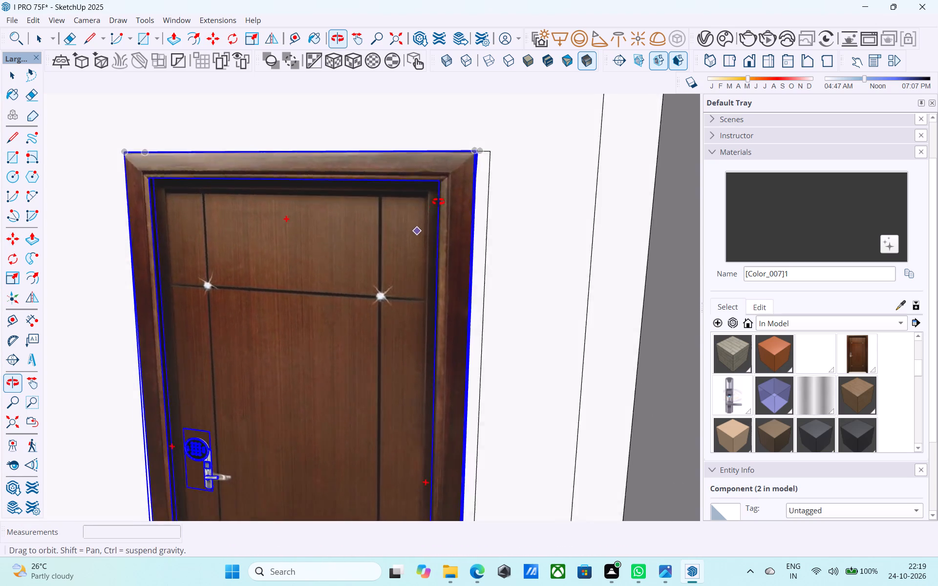
{"action": "middle_click_drag", "start_coordinate": [438, 202], "coordinate": [440, 193]}
{"action": "scroll", "coordinate": [440, 193], "scroll_direction": "down", "scroll_amount": 5}
{"action": "key", "text": "s"}
{"action": "middle_click_drag", "start_coordinate": [486, 271], "coordinate": [475, 278]}
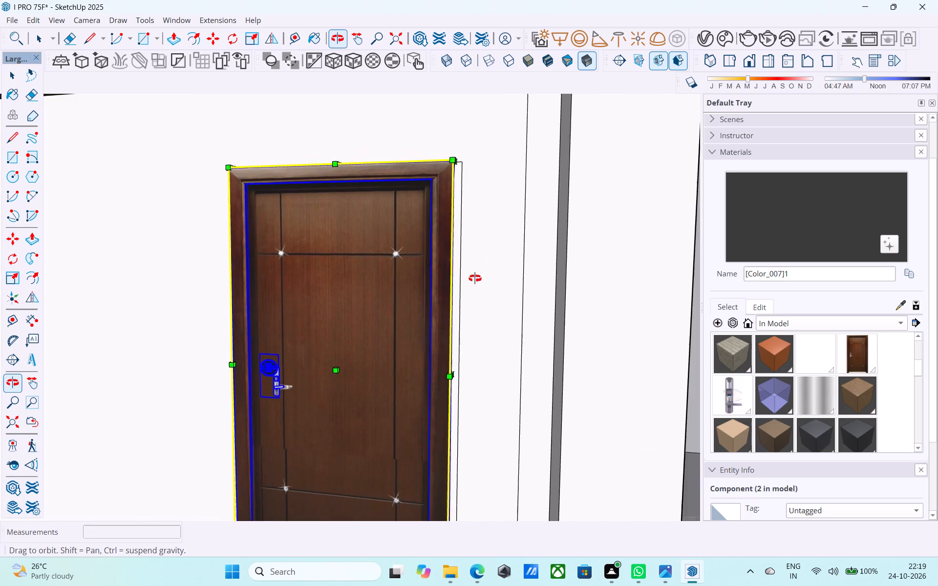
{"action": "middle_click_drag", "start_coordinate": [475, 278], "coordinate": [498, 228]}
{"action": "scroll", "coordinate": [476, 307], "scroll_direction": "up", "scroll_amount": 2}
{"action": "middle_click_drag", "start_coordinate": [481, 319], "coordinate": [512, 255], "text": "shift"}
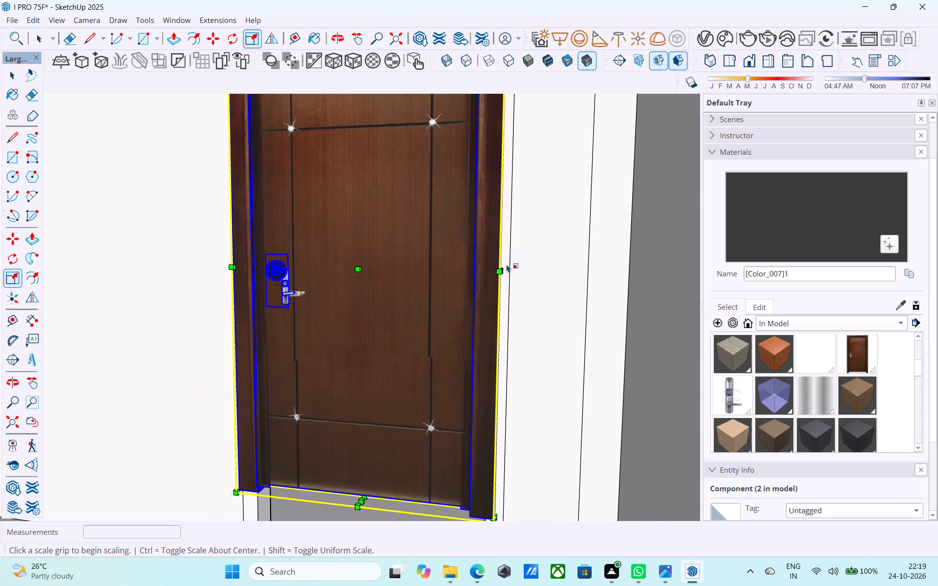
{"action": "middle_click", "coordinate": [507, 264]}
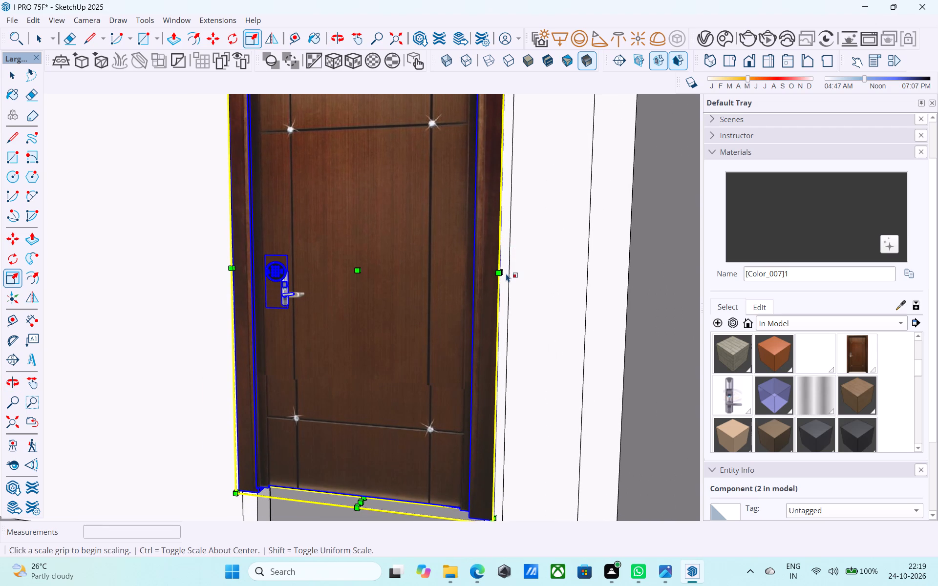
{"action": "scroll", "coordinate": [506, 277], "scroll_direction": "up", "scroll_amount": 5}
{"action": "left_click", "coordinate": [501, 271]}
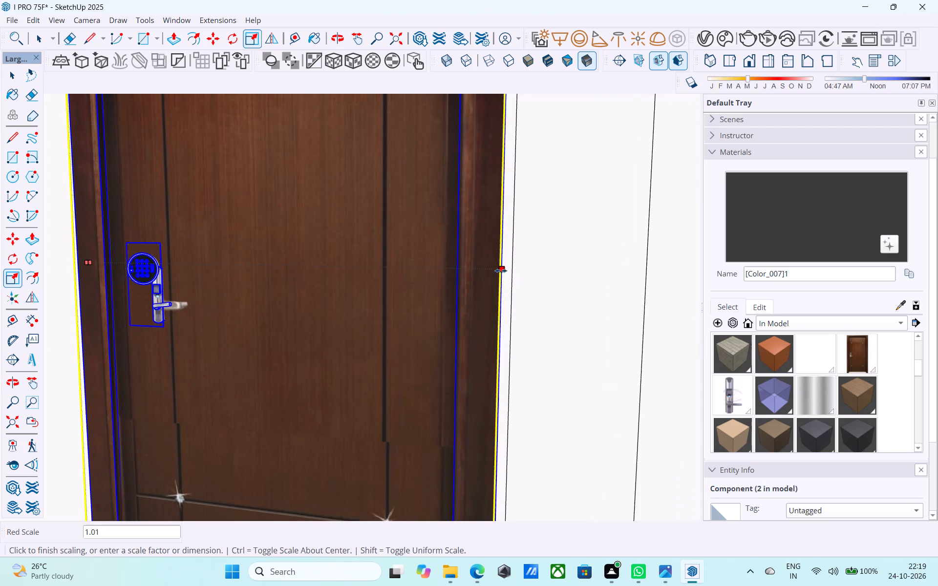
{"action": "scroll", "coordinate": [513, 269], "scroll_direction": "down", "scroll_amount": 7}
{"action": "scroll", "coordinate": [508, 269], "scroll_direction": "up", "scroll_amount": 1}
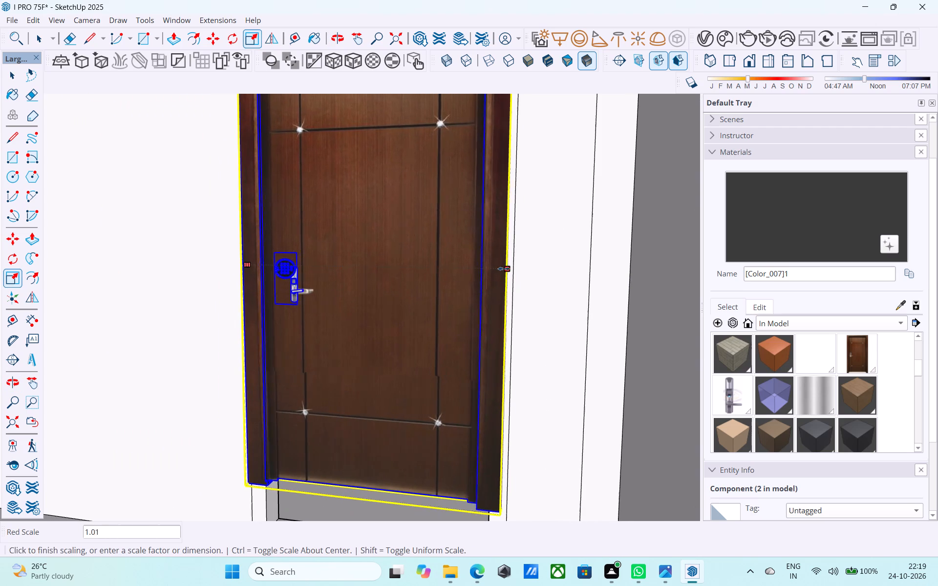
{"action": "left_click", "coordinate": [512, 268]}
Stretch the entrance door downward so its bottom edge reaches the porch floor, and clear the selection.
{"action": "middle_click_drag", "start_coordinate": [481, 328], "coordinate": [494, 188], "text": "shift"}
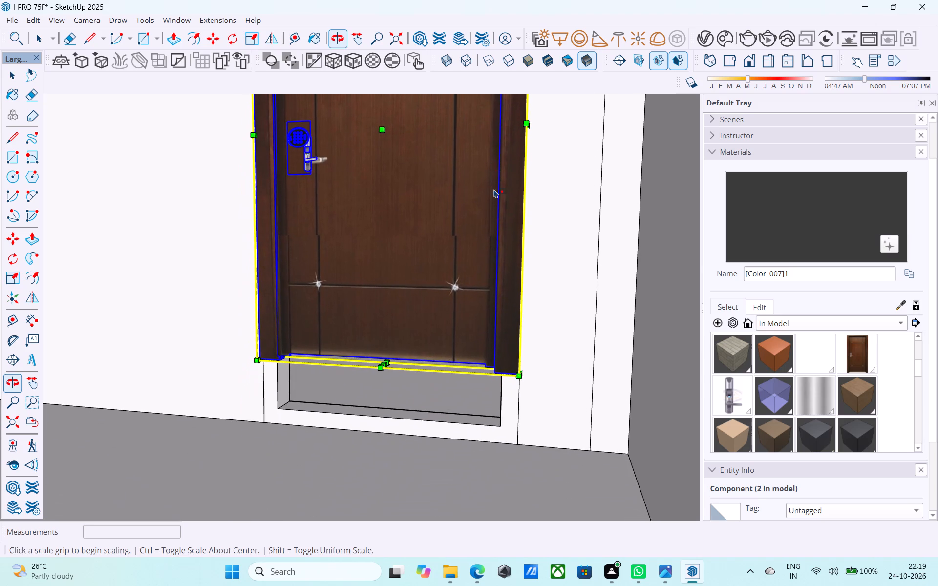
{"action": "scroll", "coordinate": [393, 366], "scroll_direction": "up", "scroll_amount": 3}
{"action": "left_click", "coordinate": [382, 368]}
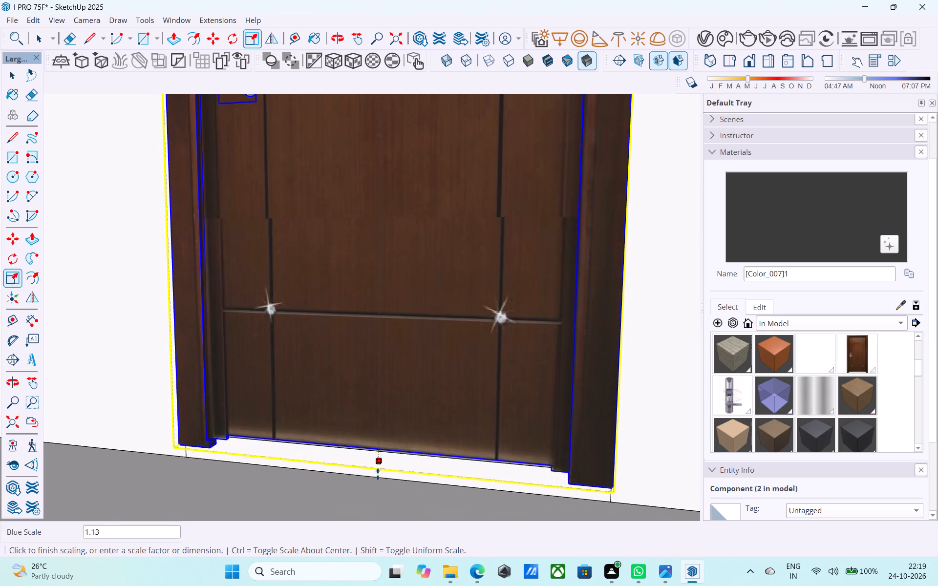
{"action": "left_click", "coordinate": [368, 489]}
{"action": "scroll", "coordinate": [381, 454], "scroll_direction": "down", "scroll_amount": 16}
{"action": "key", "text": "space"}
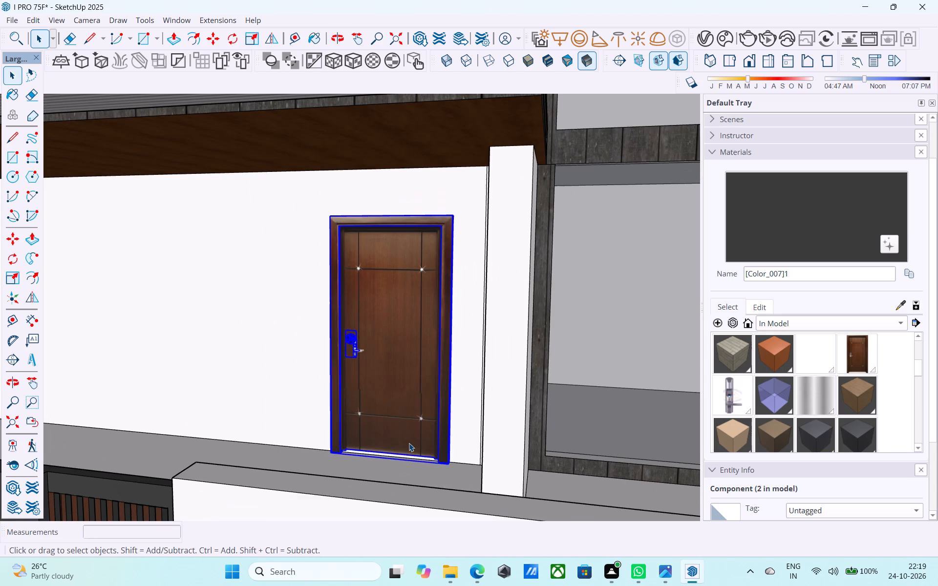
{"action": "scroll", "coordinate": [409, 444], "scroll_direction": "down", "scroll_amount": 11}
{"action": "middle_click_drag", "start_coordinate": [409, 443], "coordinate": [452, 402]}
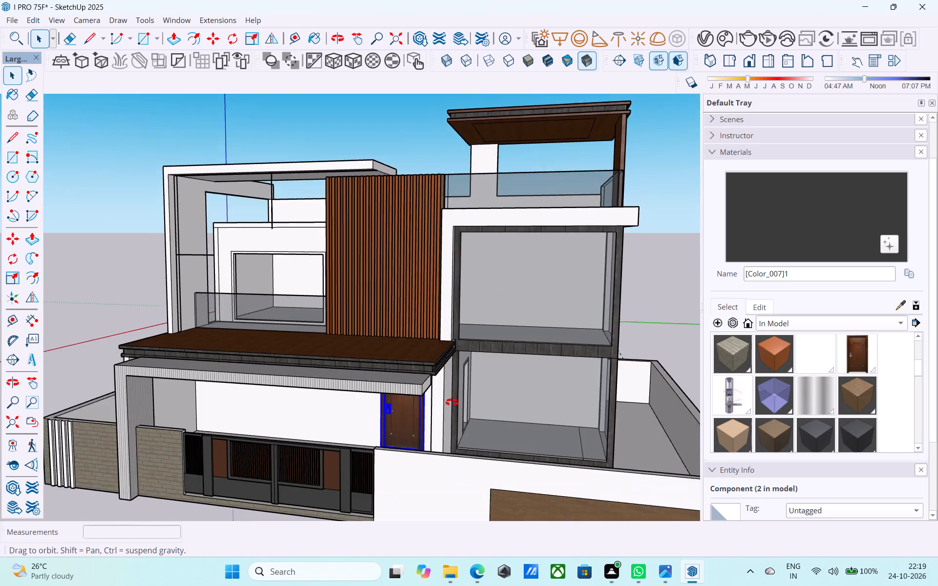
{"action": "middle_click_drag", "start_coordinate": [452, 402], "coordinate": [462, 397]}
{"action": "scroll", "coordinate": [459, 393], "scroll_direction": "down", "scroll_amount": 8}
{"action": "middle_click_drag", "start_coordinate": [457, 396], "coordinate": [450, 430]}
{"action": "left_click", "coordinate": [571, 357]}
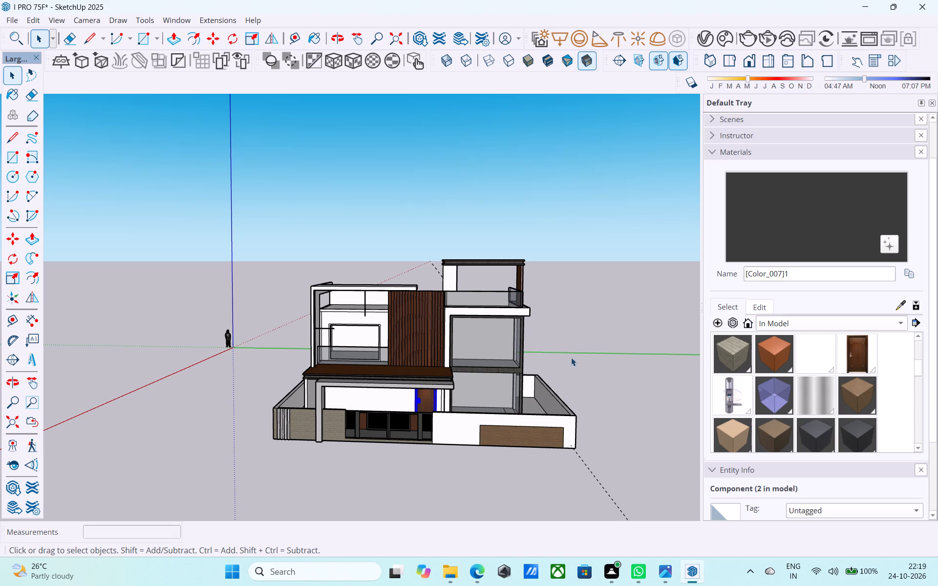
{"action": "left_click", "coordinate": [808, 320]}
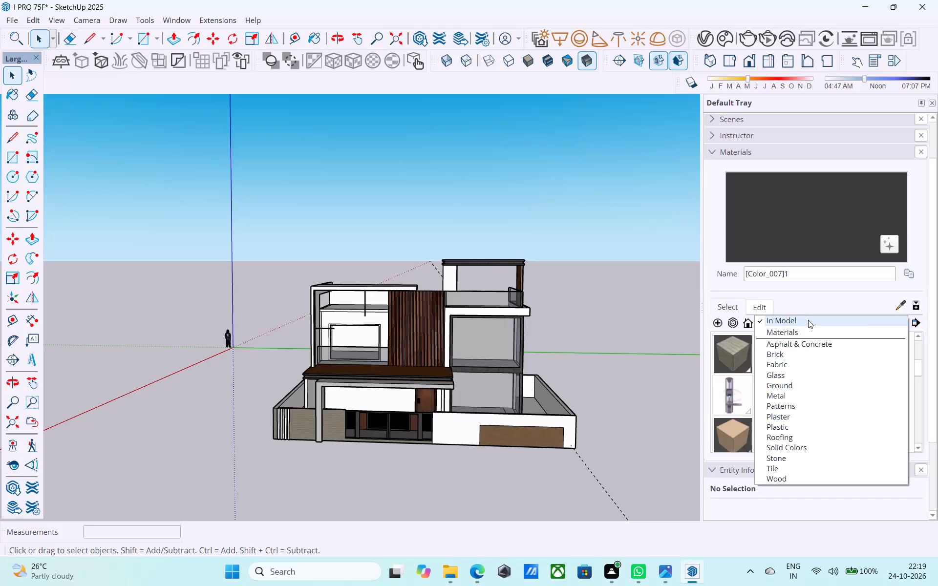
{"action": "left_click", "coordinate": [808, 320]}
Import the window collection file 3D from Downloads and place it on open ground beside the house.
{"action": "left_click", "coordinate": [19, 21]}
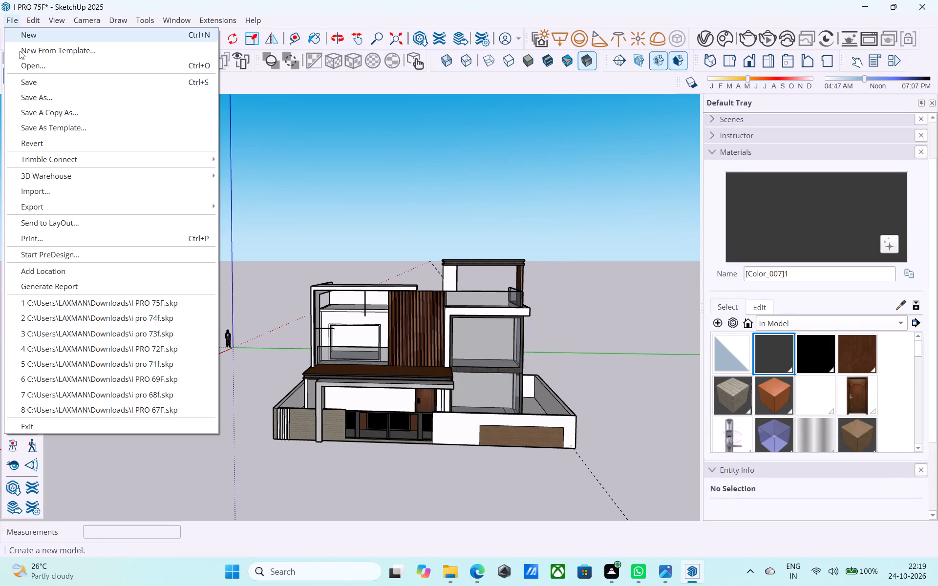
{"action": "left_click", "coordinate": [75, 189]}
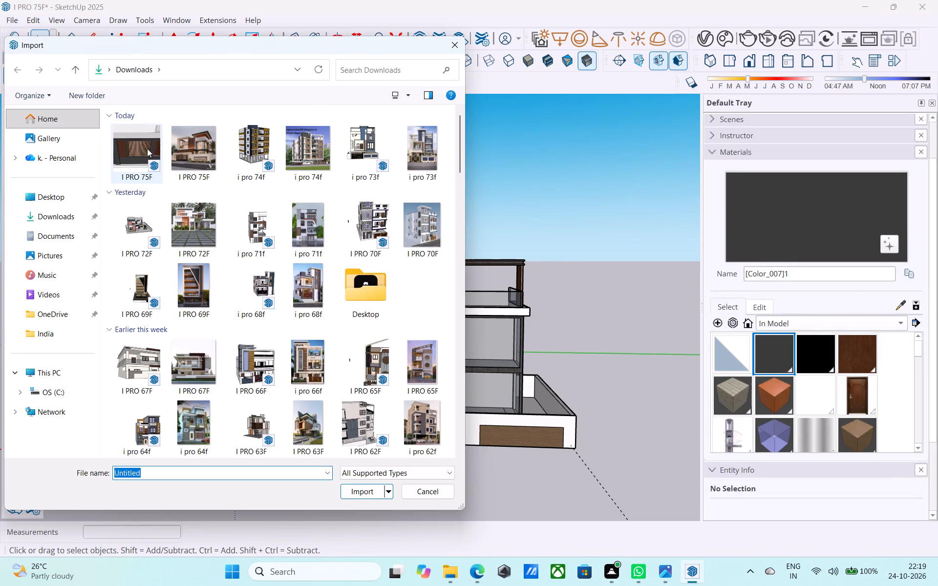
{"action": "scroll", "coordinate": [206, 172], "scroll_direction": "down", "scroll_amount": 5}
{"action": "scroll", "coordinate": [292, 244], "scroll_direction": "down", "scroll_amount": 4}
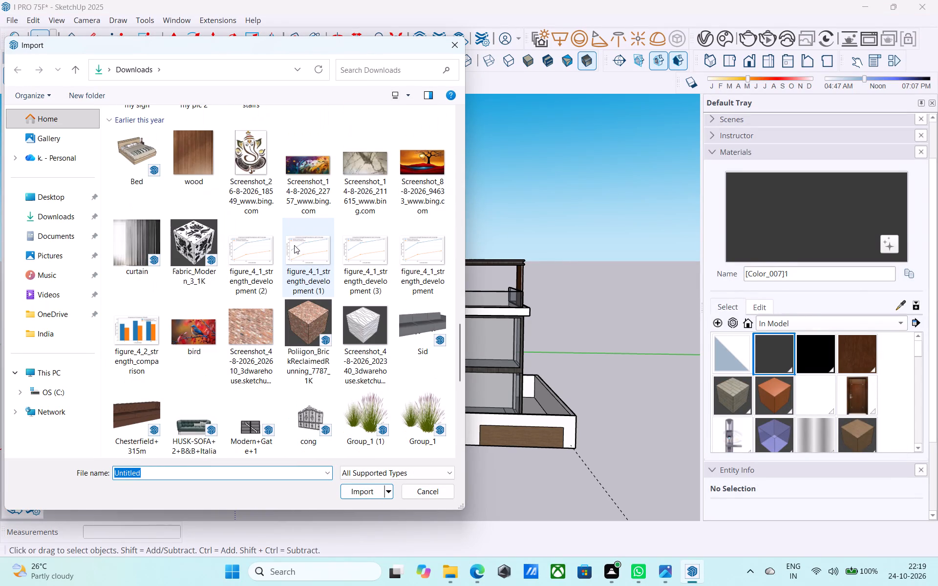
{"action": "scroll", "coordinate": [294, 245], "scroll_direction": "down", "scroll_amount": 1}
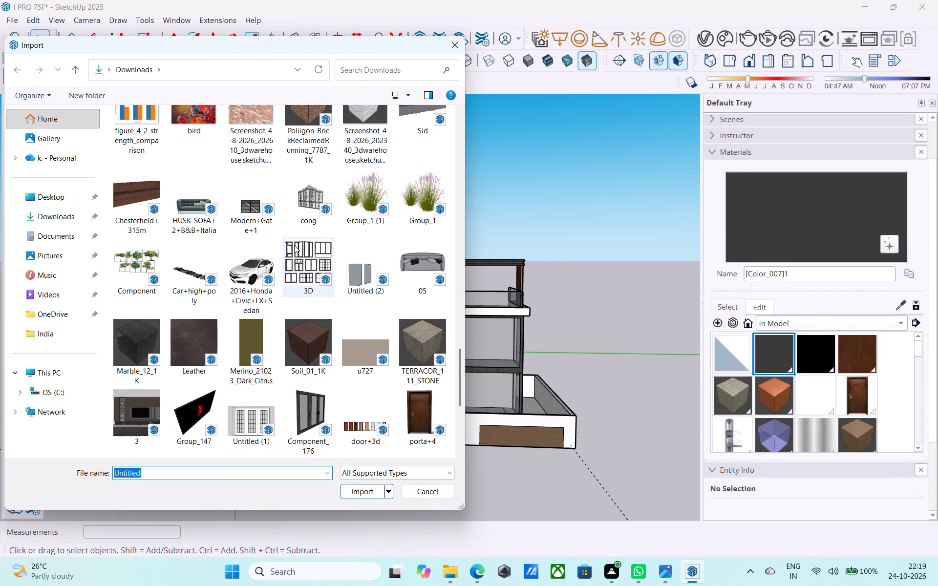
{"action": "left_click", "coordinate": [314, 267]}
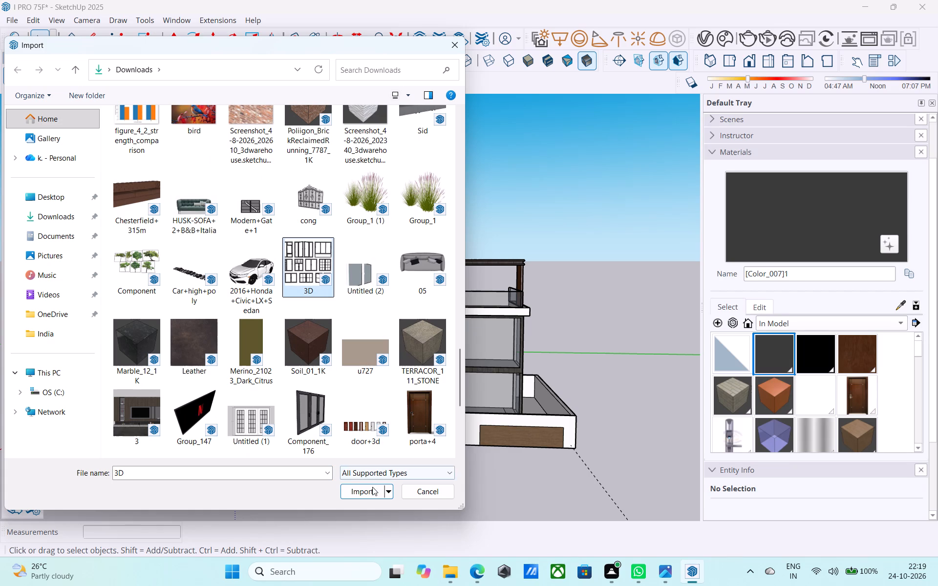
{"action": "left_click", "coordinate": [371, 493]}
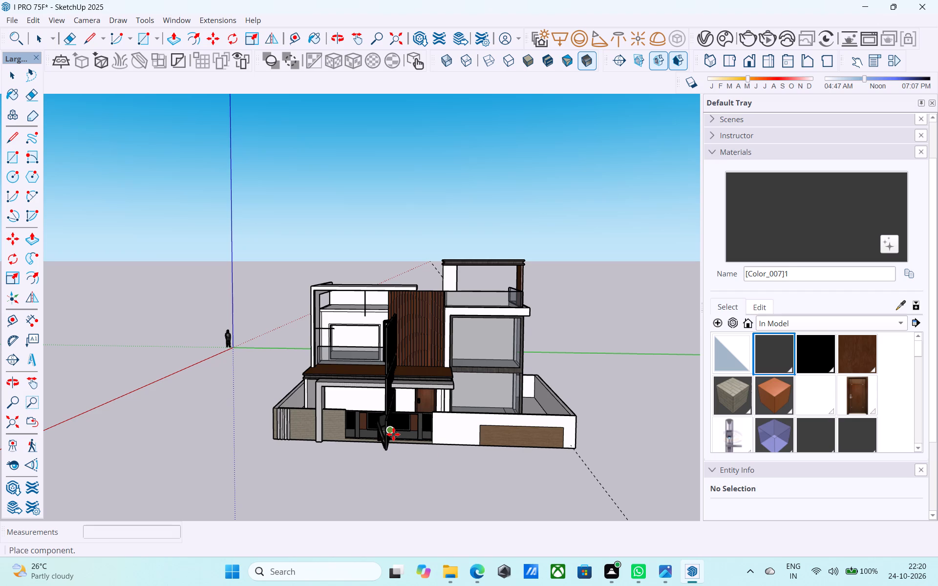
{"action": "scroll", "coordinate": [375, 345], "scroll_direction": "down", "scroll_amount": 7}
{"action": "middle_click_drag", "start_coordinate": [375, 345], "coordinate": [469, 441]}
{"action": "left_click", "coordinate": [555, 391]}
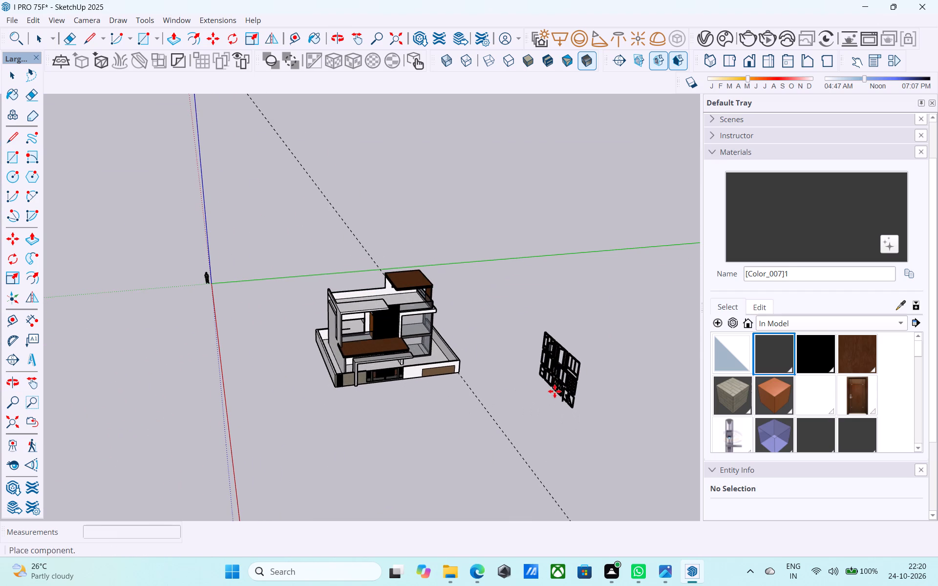
Explode the imported window collection into its separate window groups and clear the selection.
{"action": "scroll", "coordinate": [616, 359], "scroll_direction": "up", "scroll_amount": 6}
{"action": "key", "text": "space"}
{"action": "left_click", "coordinate": [570, 385]}
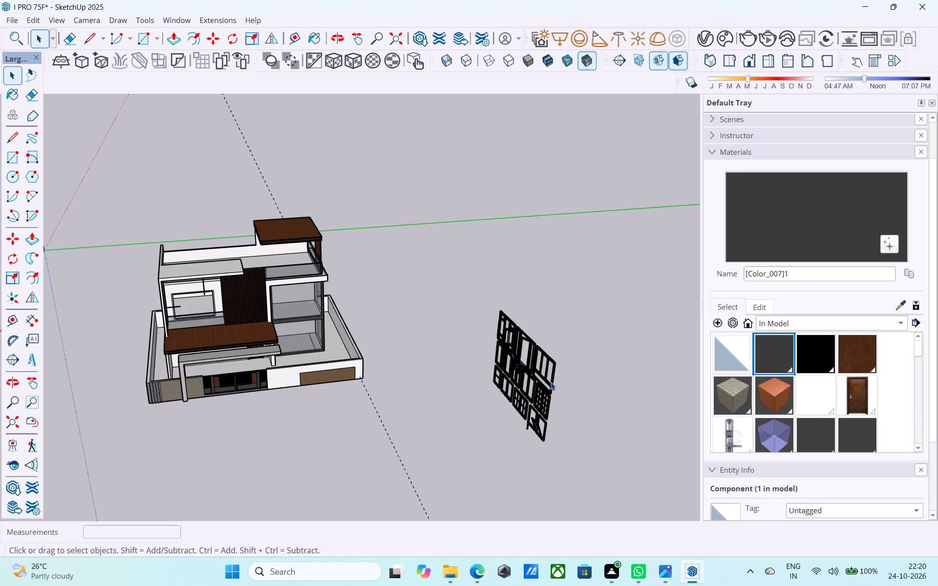
{"action": "left_click", "coordinate": [542, 378]}
{"action": "right_click", "coordinate": [542, 378]}
{"action": "left_click", "coordinate": [576, 133]}
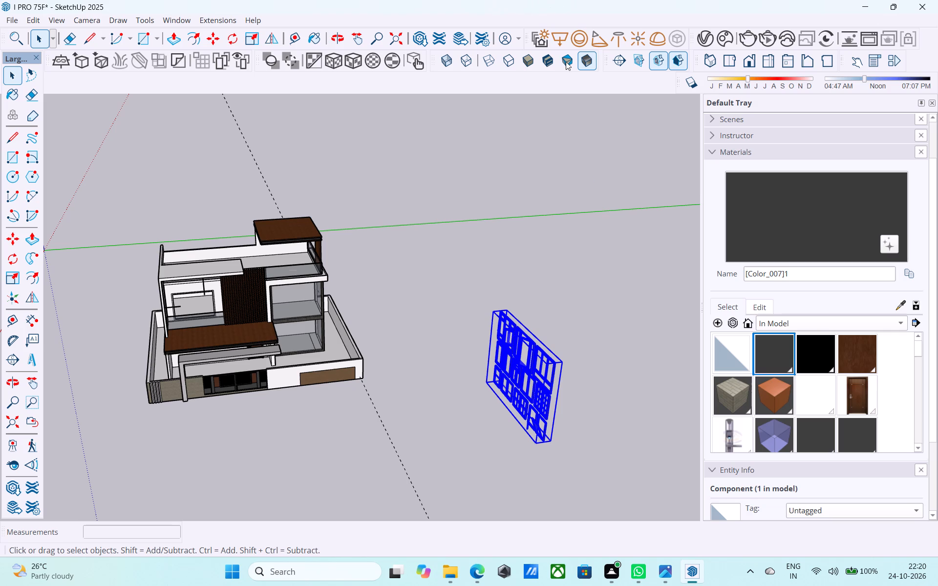
{"action": "left_click", "coordinate": [548, 387]}
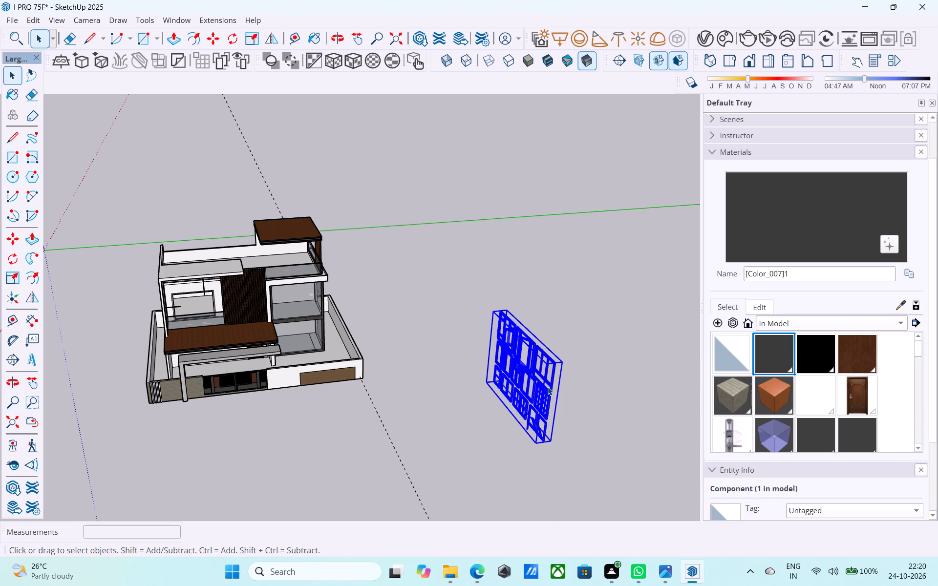
{"action": "right_click", "coordinate": [547, 386]}
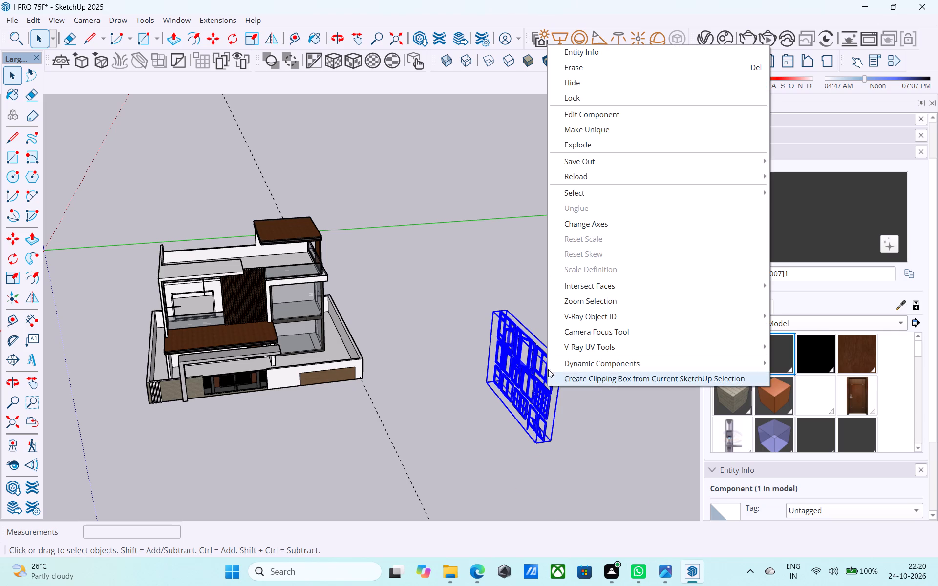
{"action": "left_click", "coordinate": [585, 146]}
{"action": "left_click", "coordinate": [522, 379]}
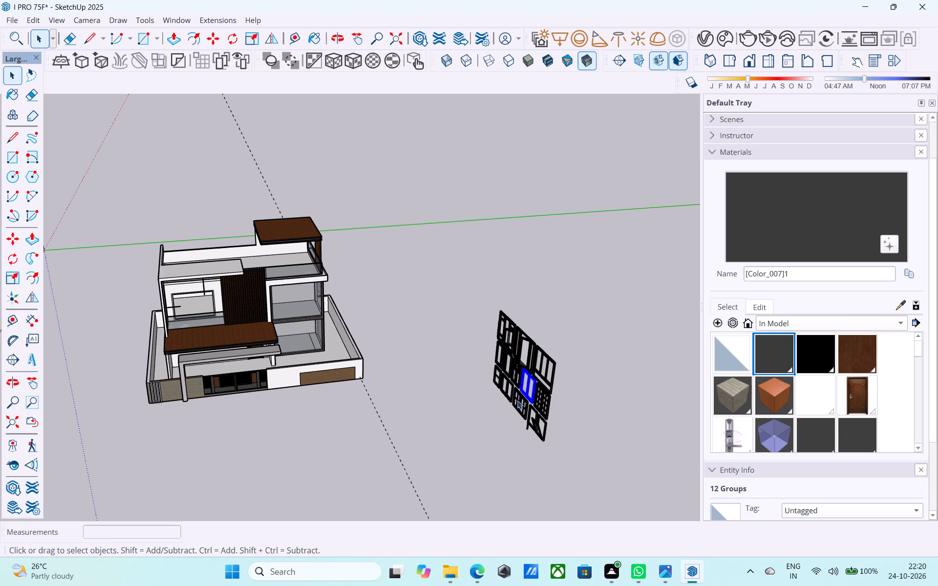
{"action": "left_click", "coordinate": [511, 416]}
Move the plain two-pane window from the collection's bottom row onto open ground in front of the house.
{"action": "middle_click_drag", "start_coordinate": [503, 425], "coordinate": [499, 410]}
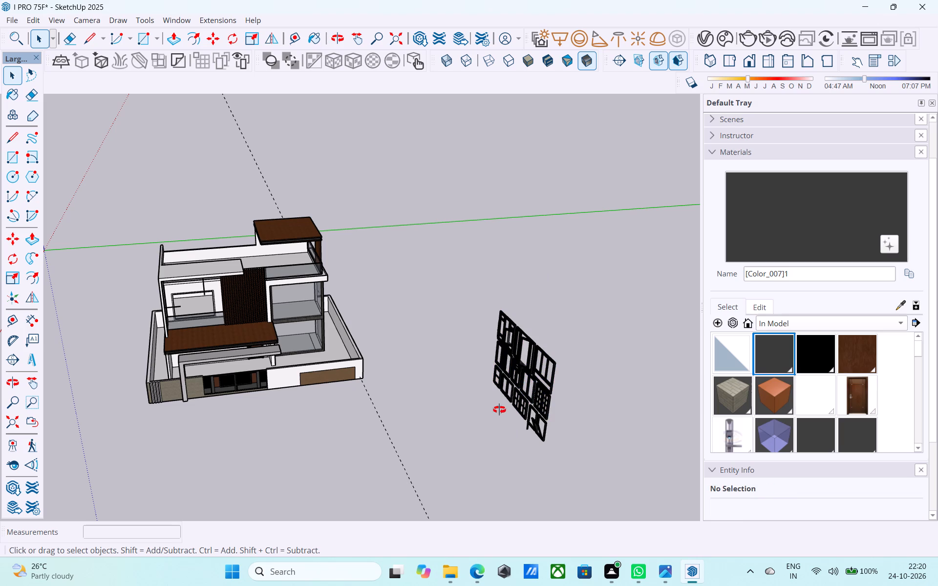
{"action": "middle_click_drag", "start_coordinate": [499, 410], "coordinate": [466, 318]}
{"action": "scroll", "coordinate": [460, 310], "scroll_direction": "up", "scroll_amount": 1}
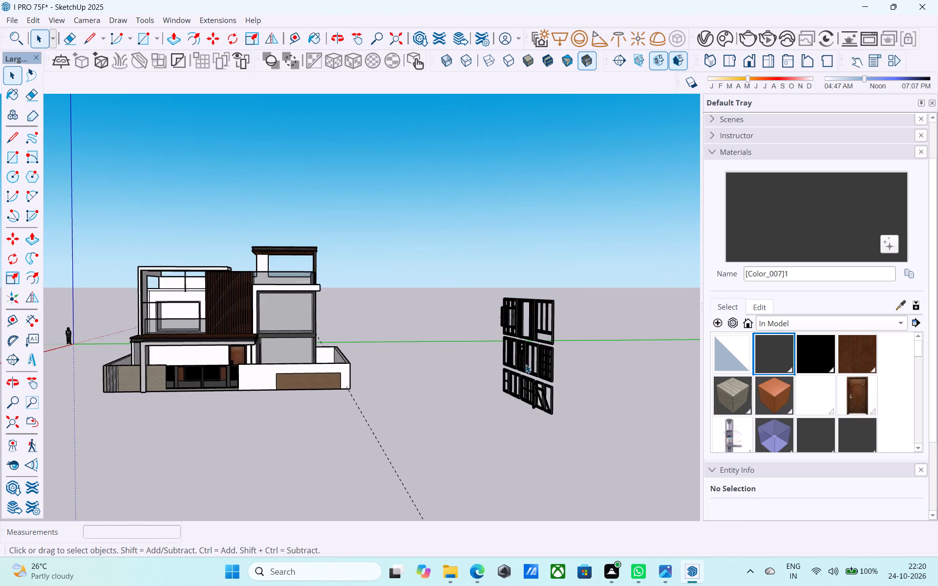
{"action": "scroll", "coordinate": [530, 365], "scroll_direction": "up", "scroll_amount": 4}
{"action": "middle_click_drag", "start_coordinate": [538, 372], "coordinate": [605, 393]}
{"action": "scroll", "coordinate": [583, 378], "scroll_direction": "down", "scroll_amount": 4}
{"action": "middle_click_drag", "start_coordinate": [550, 395], "coordinate": [625, 379]}
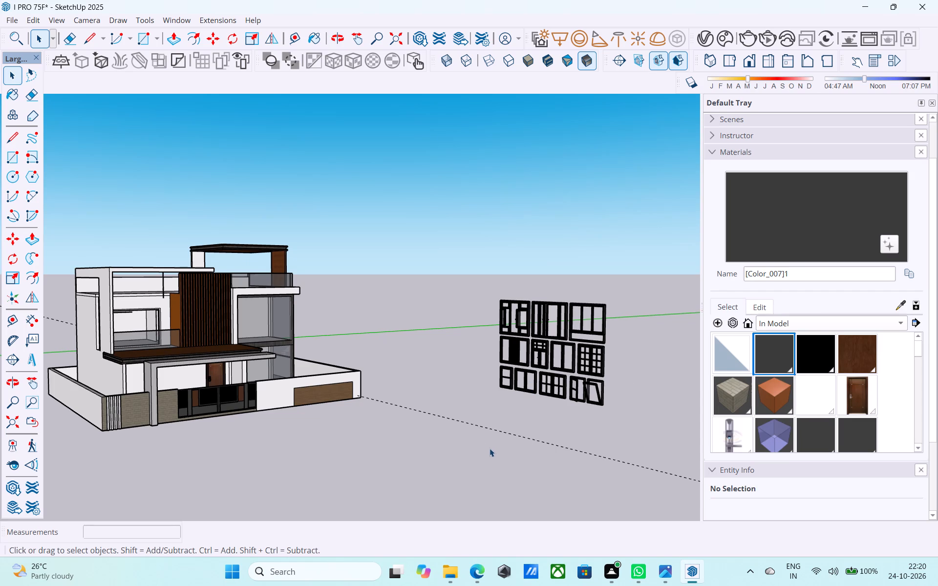
{"action": "scroll", "coordinate": [516, 419], "scroll_direction": "up", "scroll_amount": 6}
{"action": "scroll", "coordinate": [535, 380], "scroll_direction": "down", "scroll_amount": 4}
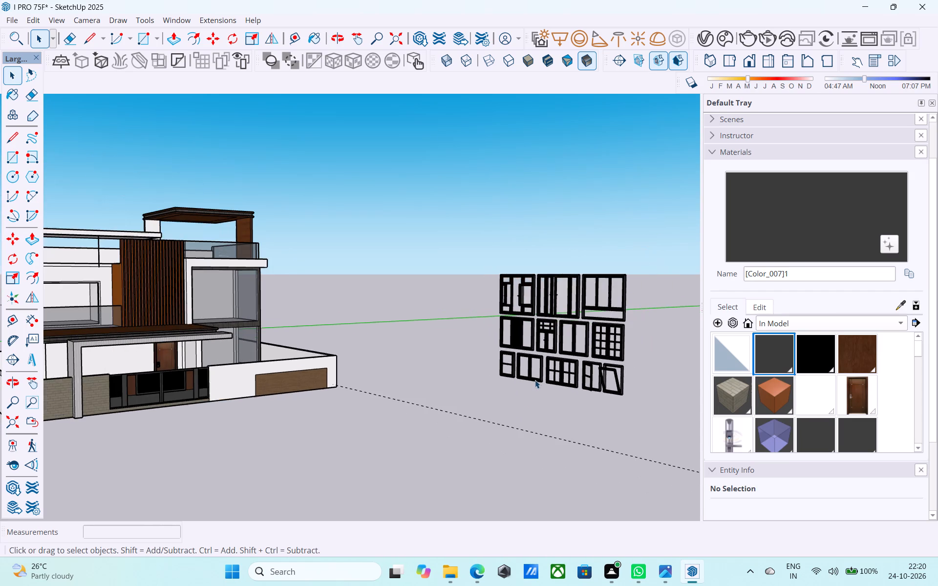
{"action": "middle_click_drag", "start_coordinate": [535, 380], "coordinate": [403, 402]}
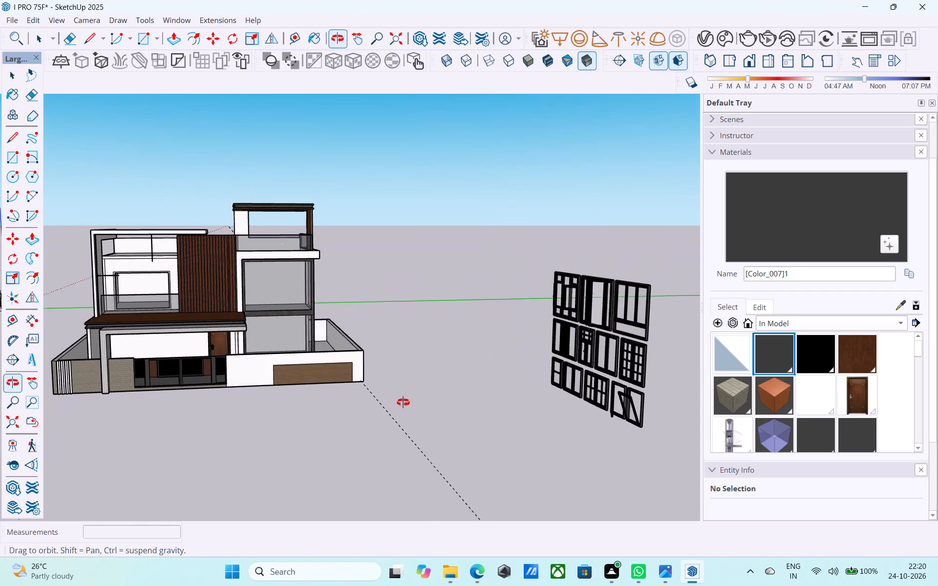
{"action": "middle_click_drag", "start_coordinate": [403, 402], "coordinate": [458, 401]}
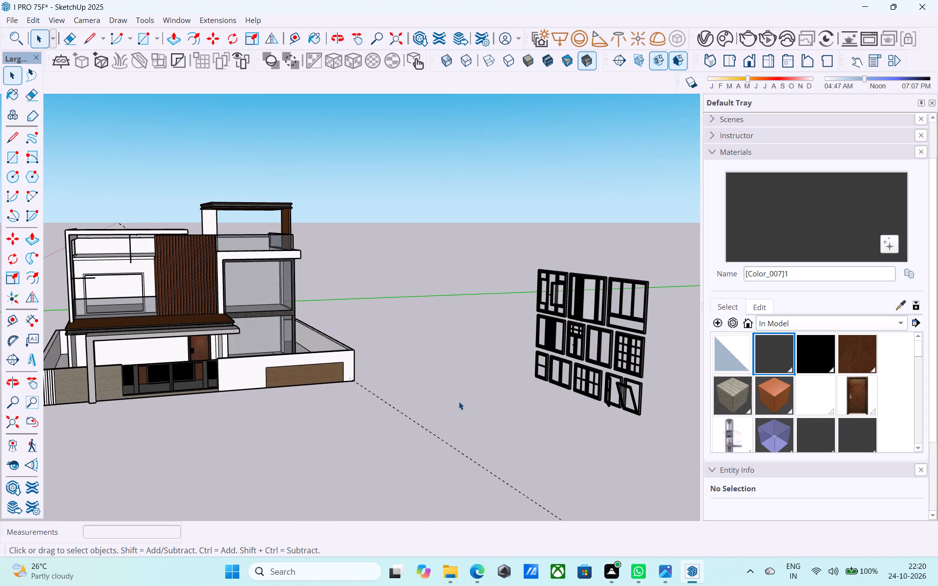
{"action": "left_click", "coordinate": [566, 364]}
{"action": "key", "text": "m"}
{"action": "left_click", "coordinate": [566, 364]}
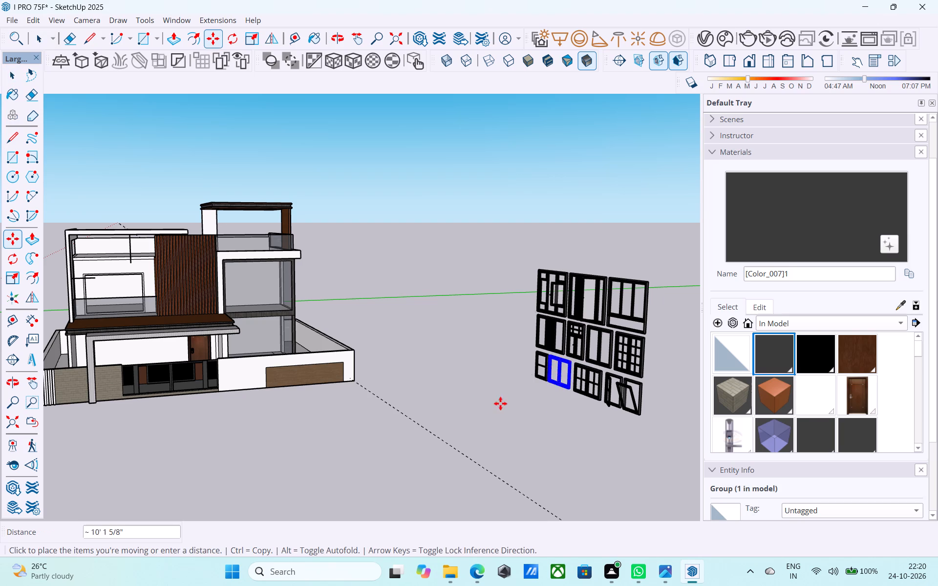
{"action": "left_click", "coordinate": [373, 421]}
Rotate the two-pane window 90 degrees on the ground plane so it faces parallel to the house front.
{"action": "middle_click_drag", "start_coordinate": [385, 435], "coordinate": [363, 447]}
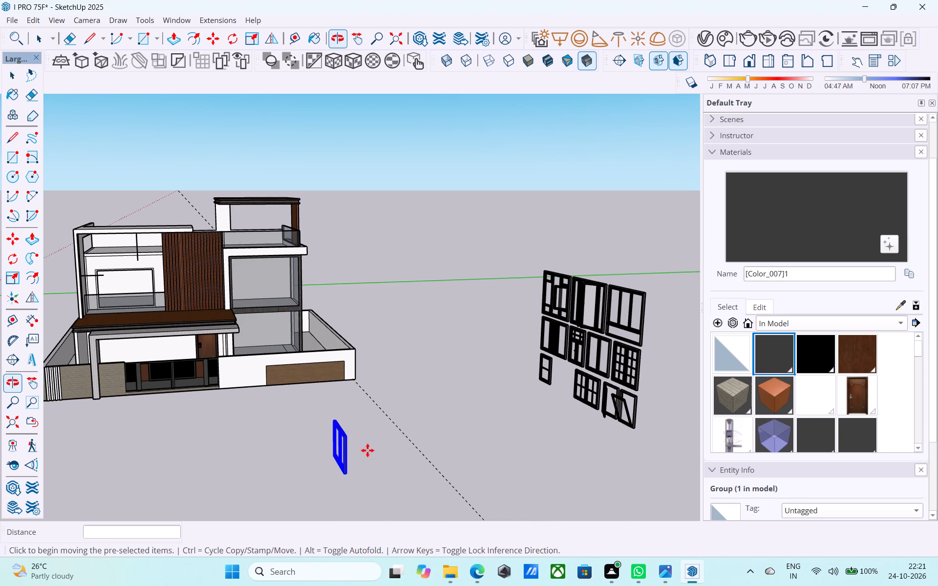
{"action": "key", "text": "q"}
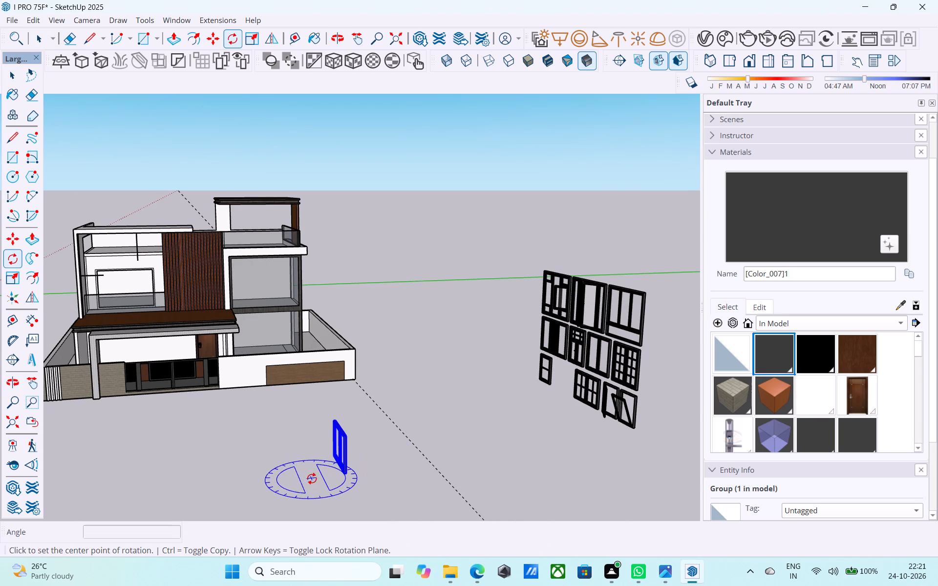
{"action": "scroll", "coordinate": [311, 475], "scroll_direction": "up", "scroll_amount": 1}
{"action": "left_click", "coordinate": [311, 475]}
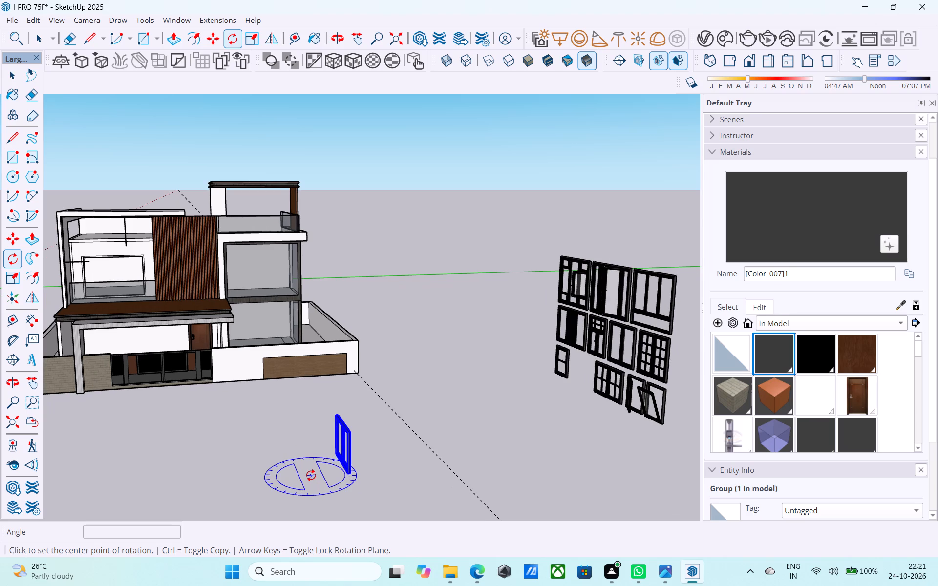
{"action": "left_click", "coordinate": [391, 471]}
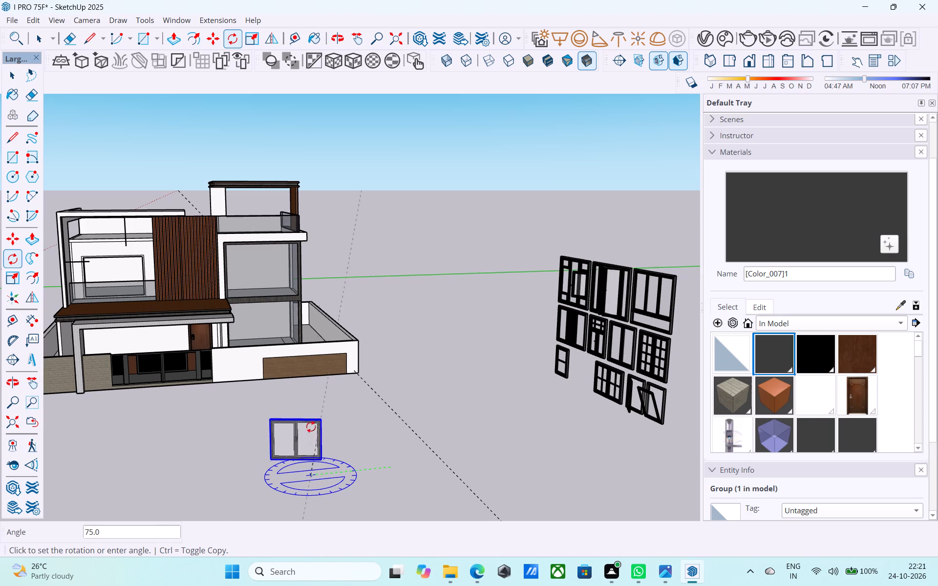
{"action": "left_click", "coordinate": [294, 450]}
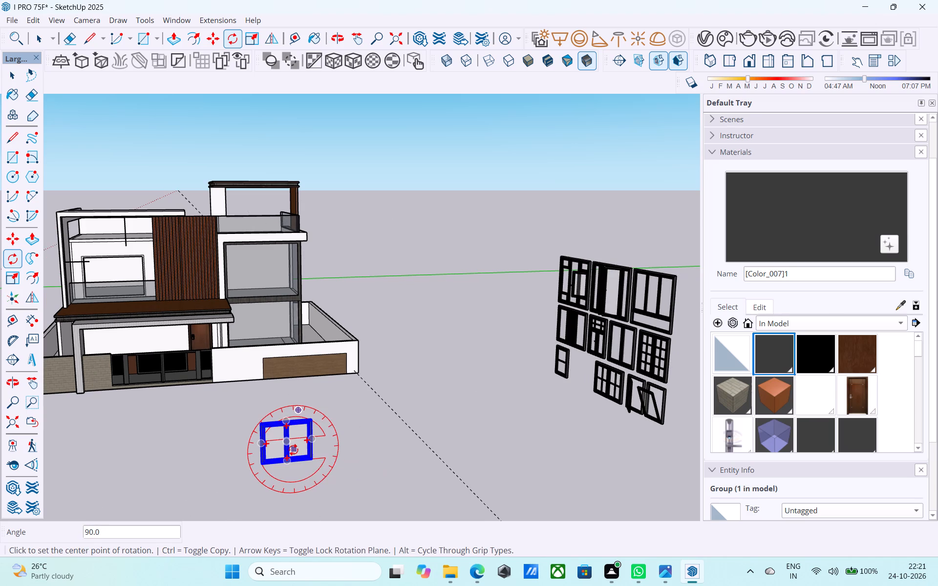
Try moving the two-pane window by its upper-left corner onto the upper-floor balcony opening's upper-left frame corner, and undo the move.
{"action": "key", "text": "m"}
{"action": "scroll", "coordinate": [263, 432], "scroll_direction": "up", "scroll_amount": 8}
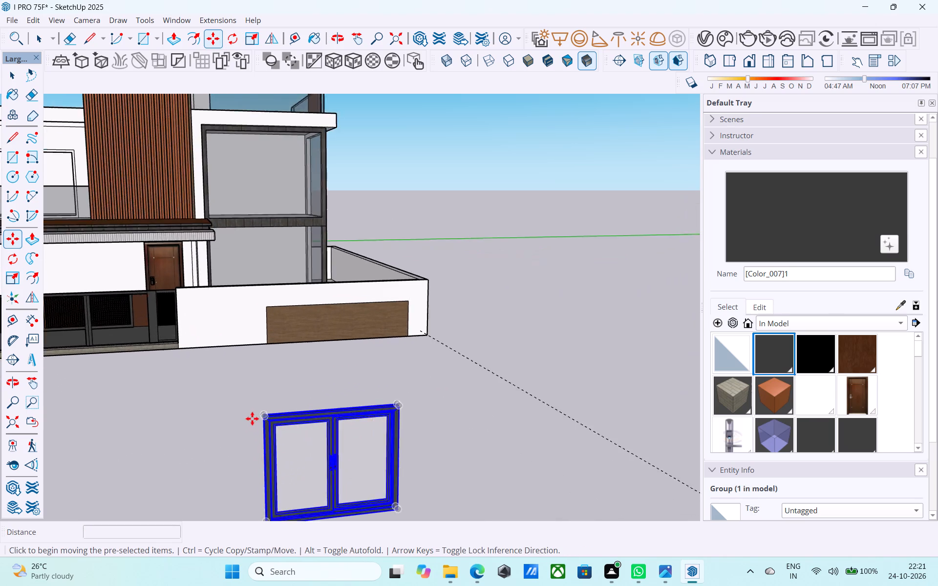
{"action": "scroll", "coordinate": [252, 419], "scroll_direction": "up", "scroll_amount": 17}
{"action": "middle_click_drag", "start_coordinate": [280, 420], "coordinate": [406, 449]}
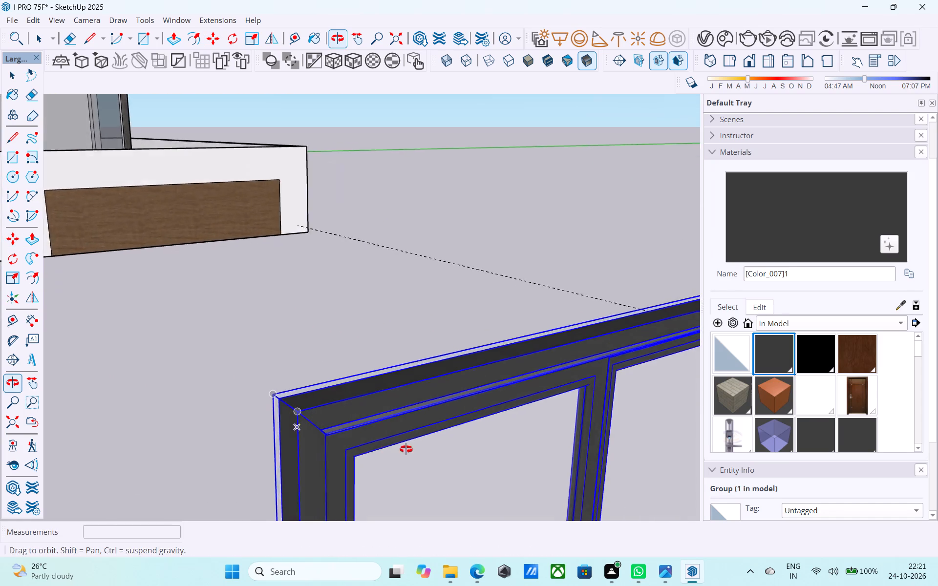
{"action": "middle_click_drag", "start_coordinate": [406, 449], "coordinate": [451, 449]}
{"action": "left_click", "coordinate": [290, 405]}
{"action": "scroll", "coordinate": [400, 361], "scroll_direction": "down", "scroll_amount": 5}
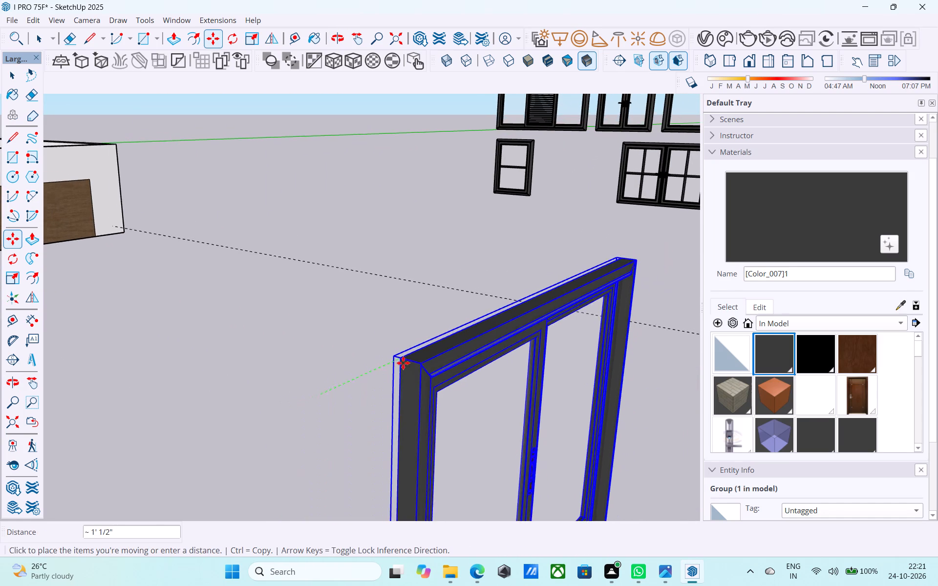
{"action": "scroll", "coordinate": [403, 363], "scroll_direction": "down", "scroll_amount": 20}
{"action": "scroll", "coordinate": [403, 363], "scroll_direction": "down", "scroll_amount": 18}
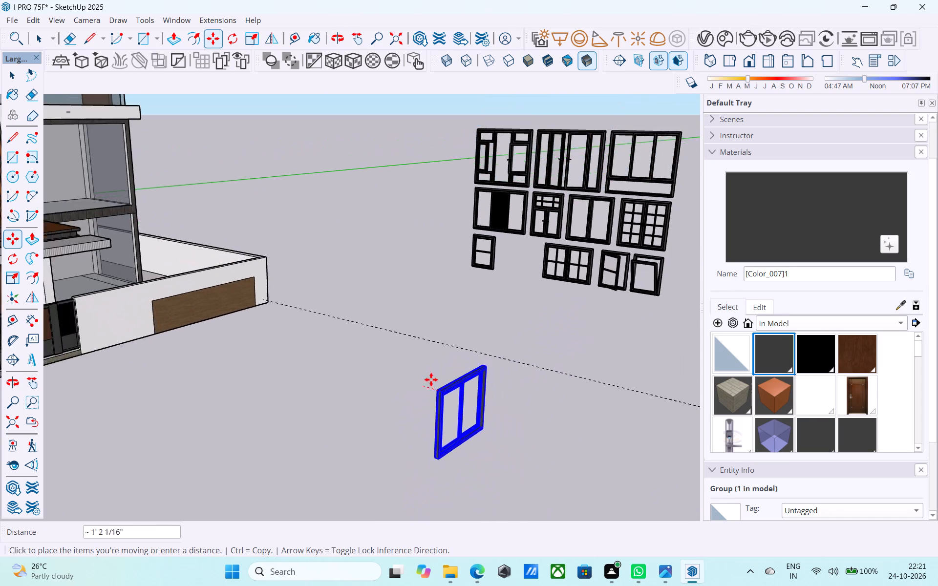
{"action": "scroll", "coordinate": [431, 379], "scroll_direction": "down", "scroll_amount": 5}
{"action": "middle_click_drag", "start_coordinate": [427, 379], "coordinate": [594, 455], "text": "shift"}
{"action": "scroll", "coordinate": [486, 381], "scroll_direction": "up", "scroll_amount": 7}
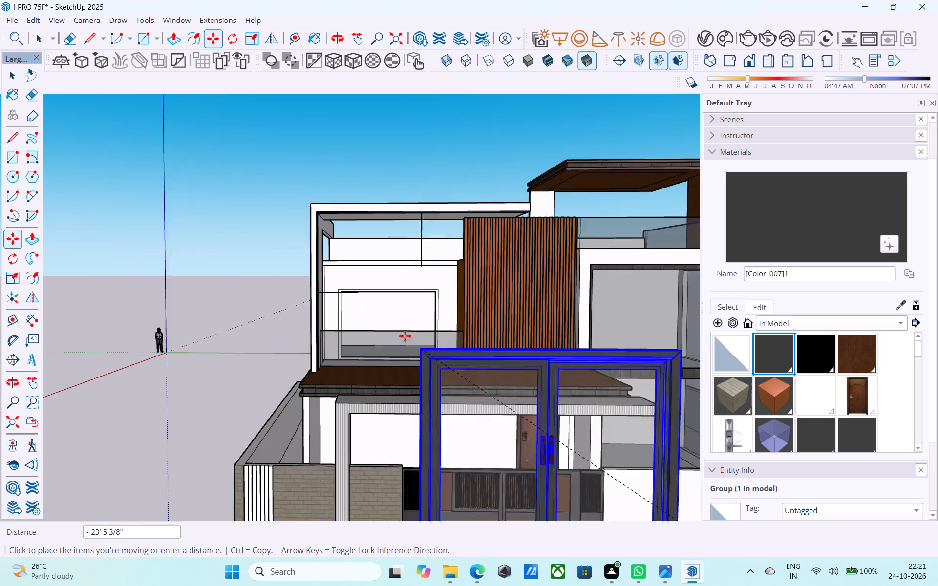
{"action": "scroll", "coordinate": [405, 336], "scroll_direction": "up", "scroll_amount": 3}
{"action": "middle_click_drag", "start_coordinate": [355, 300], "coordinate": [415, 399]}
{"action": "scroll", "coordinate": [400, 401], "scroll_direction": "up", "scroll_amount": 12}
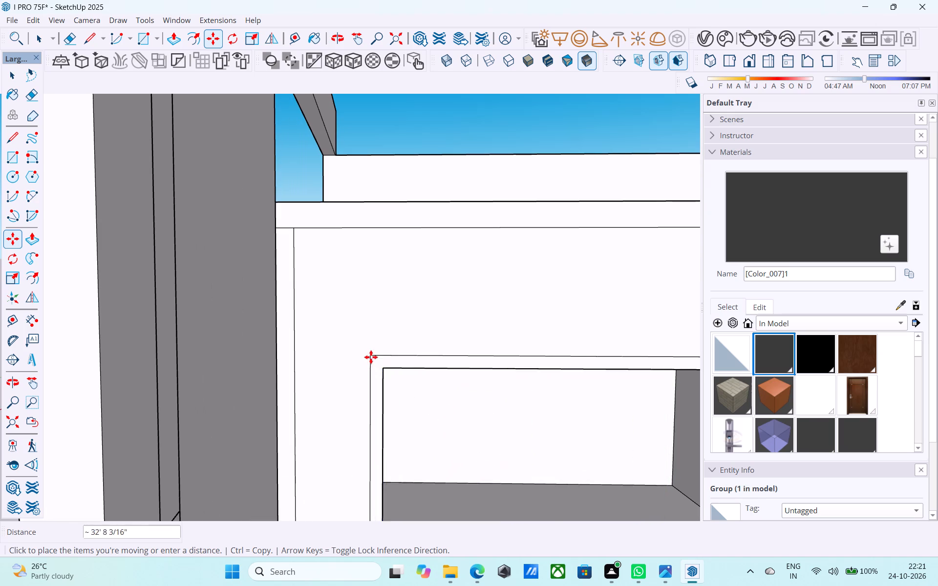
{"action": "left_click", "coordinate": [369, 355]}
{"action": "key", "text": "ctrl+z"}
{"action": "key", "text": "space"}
Move the two-pane window by its frame's upper-left corner onto the upper-left frame corner of the upper-floor balcony opening.
{"action": "scroll", "coordinate": [372, 354], "scroll_direction": "down", "scroll_amount": 20}
{"action": "scroll", "coordinate": [372, 354], "scroll_direction": "down", "scroll_amount": 19}
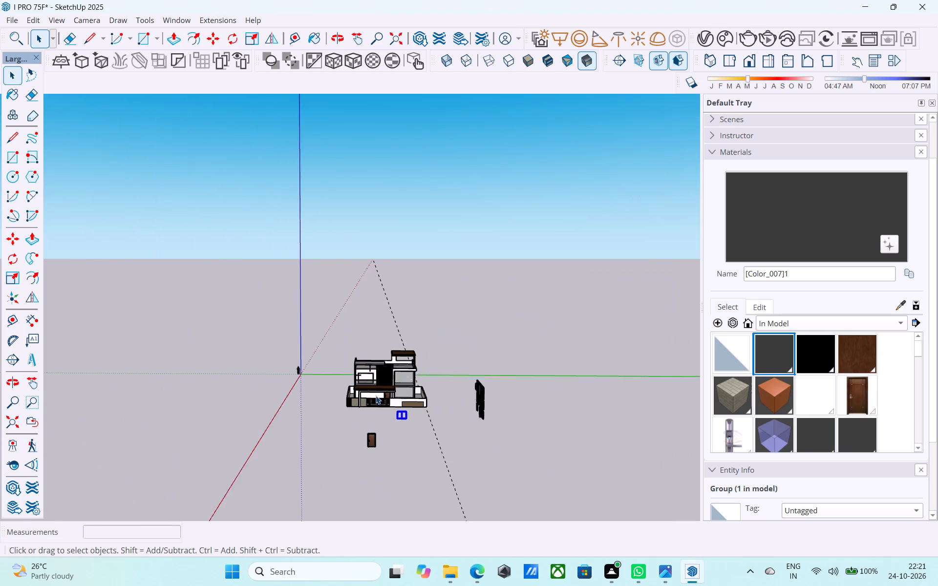
{"action": "scroll", "coordinate": [376, 396], "scroll_direction": "up", "scroll_amount": 20}
{"action": "scroll", "coordinate": [376, 396], "scroll_direction": "up", "scroll_amount": 2}
{"action": "key", "text": "m"}
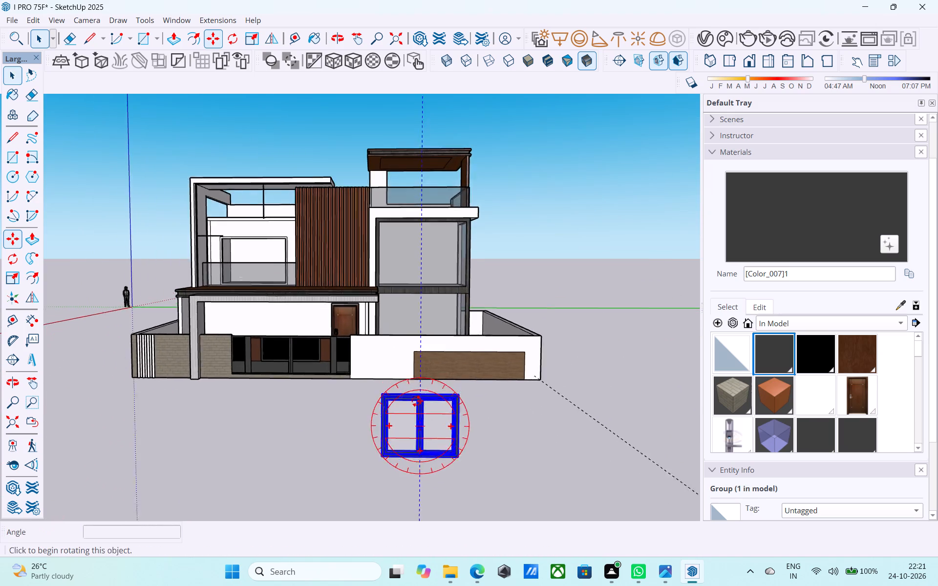
{"action": "scroll", "coordinate": [416, 401], "scroll_direction": "up", "scroll_amount": 7}
{"action": "middle_click_drag", "start_coordinate": [387, 396], "coordinate": [424, 544]}
{"action": "scroll", "coordinate": [357, 407], "scroll_direction": "up", "scroll_amount": 6}
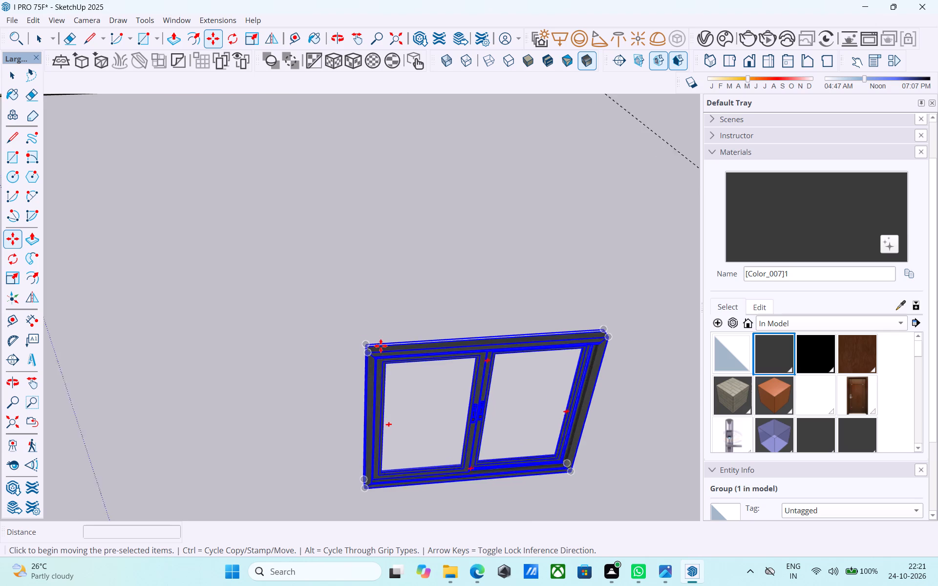
{"action": "scroll", "coordinate": [381, 346], "scroll_direction": "up", "scroll_amount": 14}
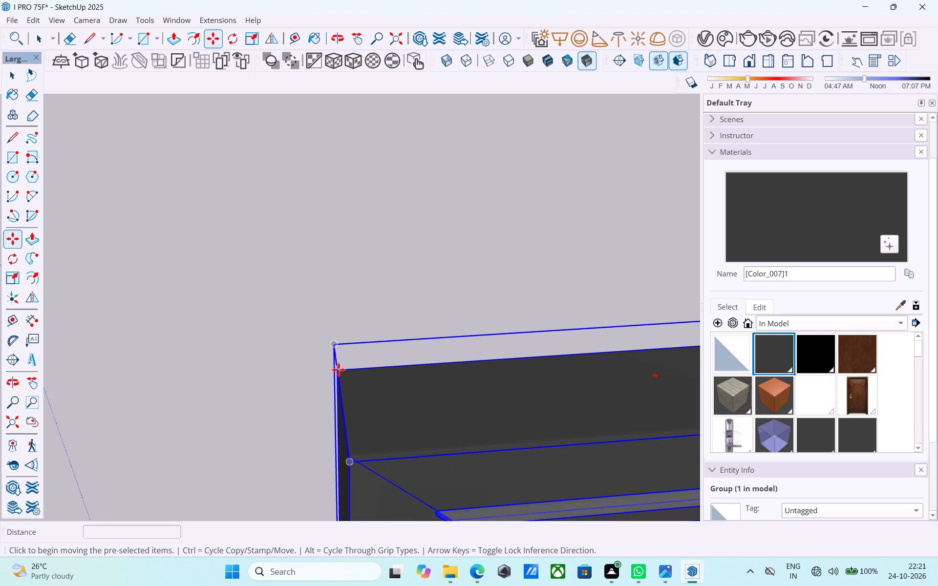
{"action": "scroll", "coordinate": [341, 390], "scroll_direction": "up", "scroll_amount": 1}
{"action": "middle_click_drag", "start_coordinate": [341, 390], "coordinate": [472, 341]}
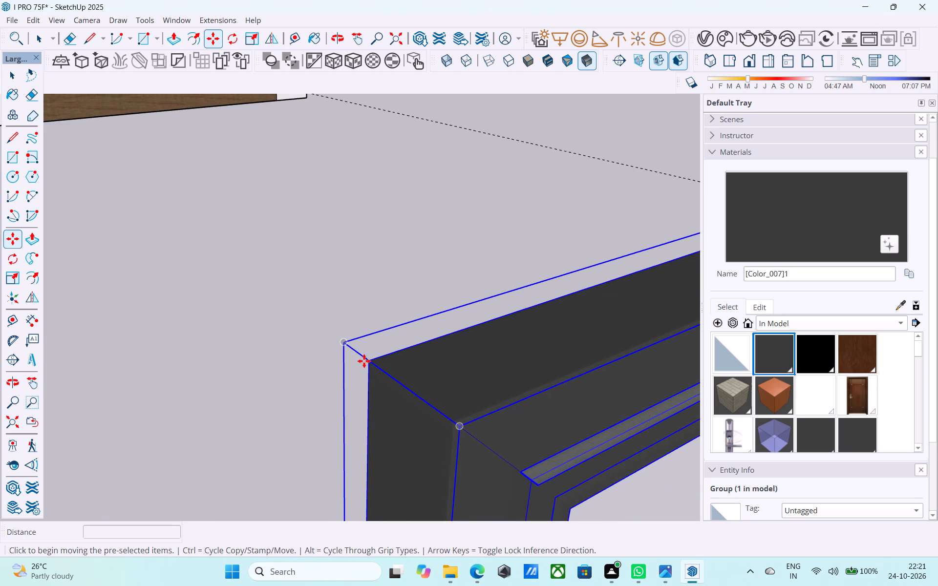
{"action": "key", "text": "space"}
{"action": "left_click", "coordinate": [379, 374]}
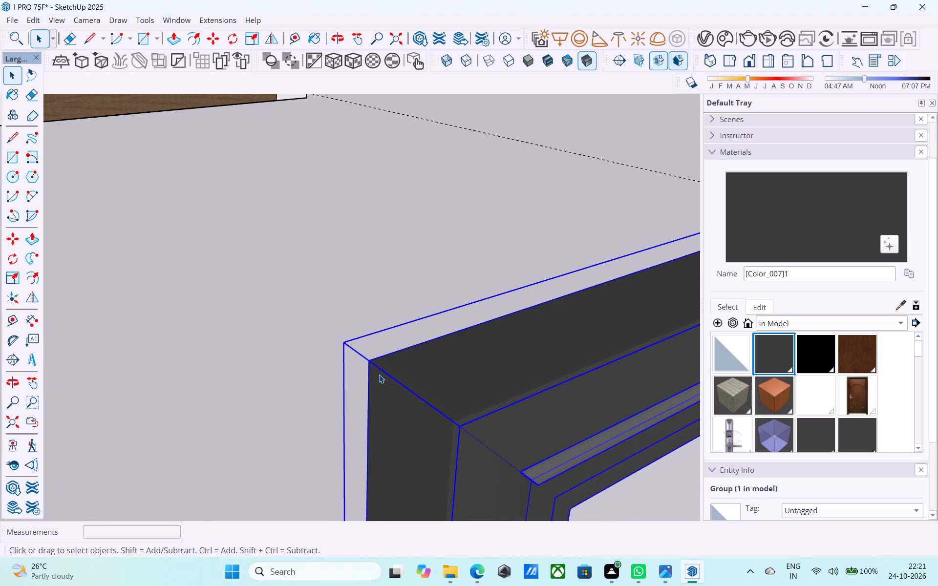
{"action": "key", "text": "m"}
{"action": "left_click", "coordinate": [371, 364]}
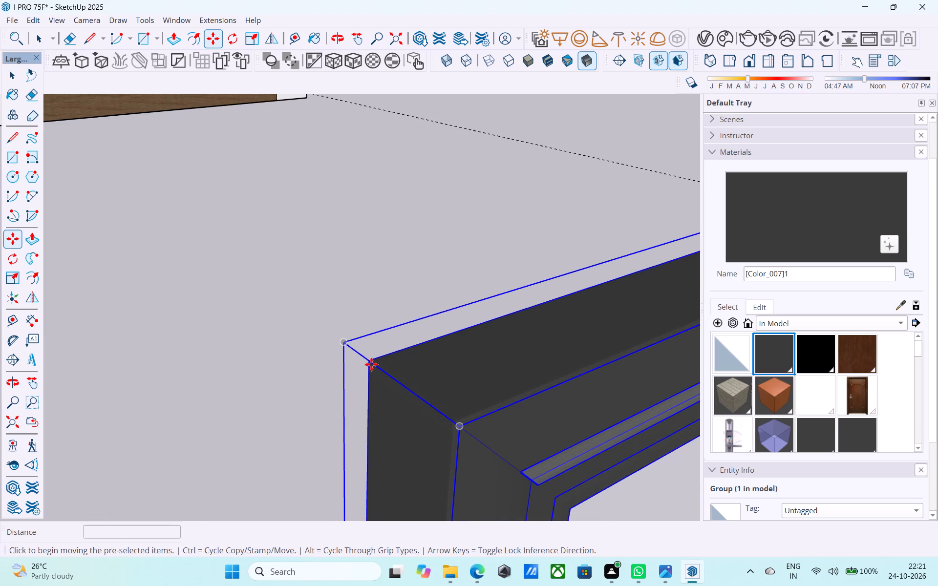
{"action": "scroll", "coordinate": [374, 319], "scroll_direction": "down", "scroll_amount": 9}
{"action": "scroll", "coordinate": [369, 339], "scroll_direction": "up", "scroll_amount": 1}
{"action": "scroll", "coordinate": [369, 339], "scroll_direction": "down", "scroll_amount": 20}
{"action": "scroll", "coordinate": [369, 339], "scroll_direction": "down", "scroll_amount": 6}
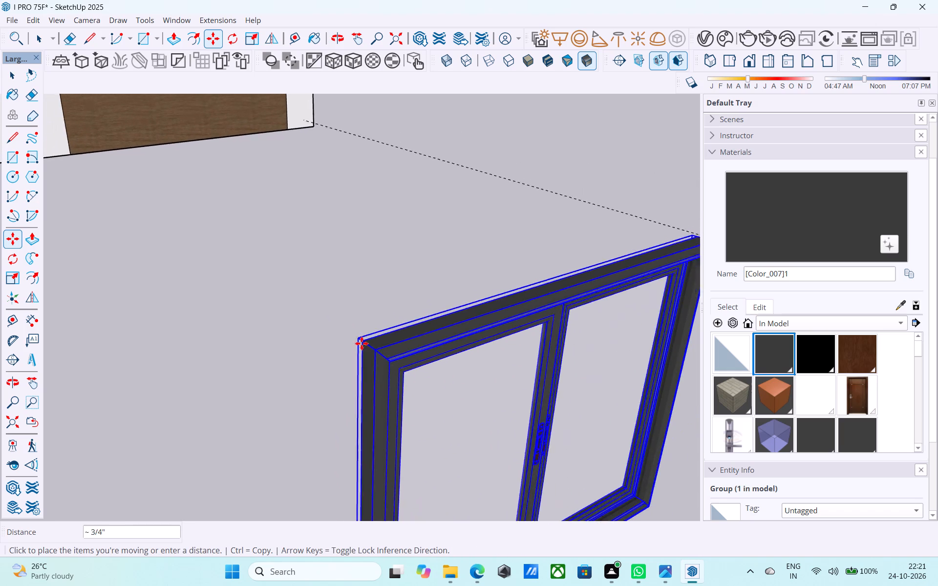
{"action": "scroll", "coordinate": [362, 343], "scroll_direction": "down", "scroll_amount": 20}
{"action": "scroll", "coordinate": [362, 343], "scroll_direction": "down", "scroll_amount": 11}
{"action": "middle_click_drag", "start_coordinate": [354, 336], "coordinate": [413, 428], "text": "shift"}
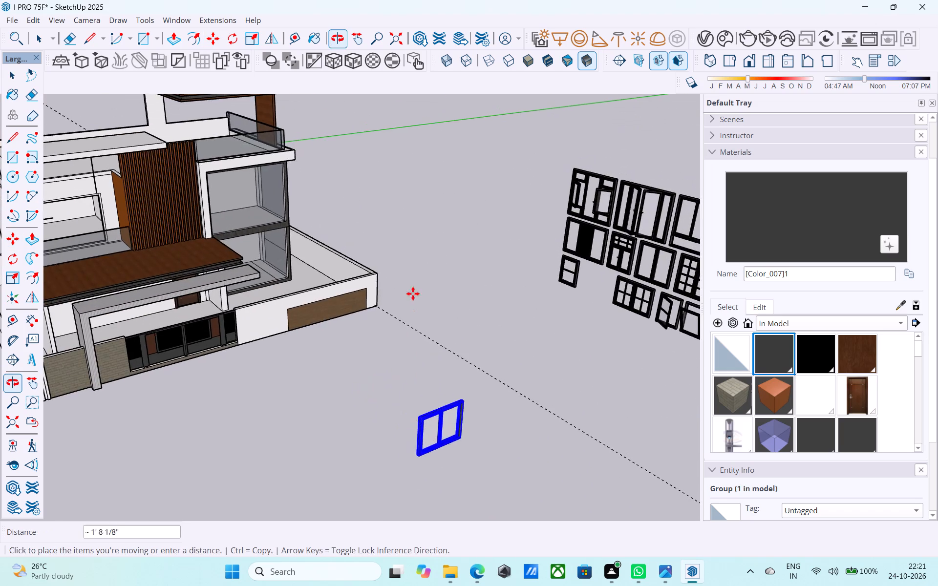
{"action": "scroll", "coordinate": [415, 295], "scroll_direction": "down", "scroll_amount": 8}
{"action": "middle_click_drag", "start_coordinate": [415, 306], "coordinate": [315, 307], "text": "shift"}
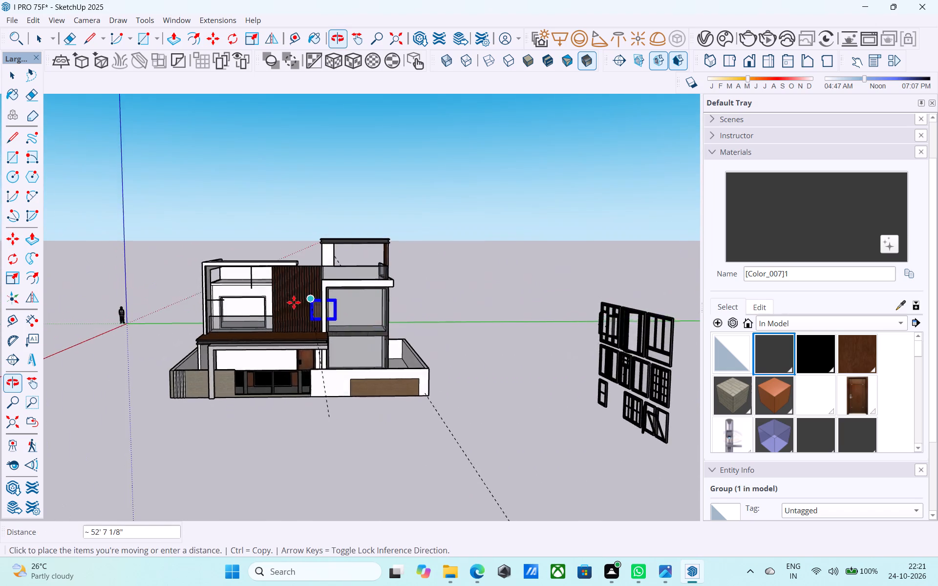
{"action": "scroll", "coordinate": [275, 304], "scroll_direction": "up", "scroll_amount": 9}
{"action": "middle_click_drag", "start_coordinate": [197, 305], "coordinate": [271, 343]}
{"action": "scroll", "coordinate": [264, 345], "scroll_direction": "up", "scroll_amount": 3}
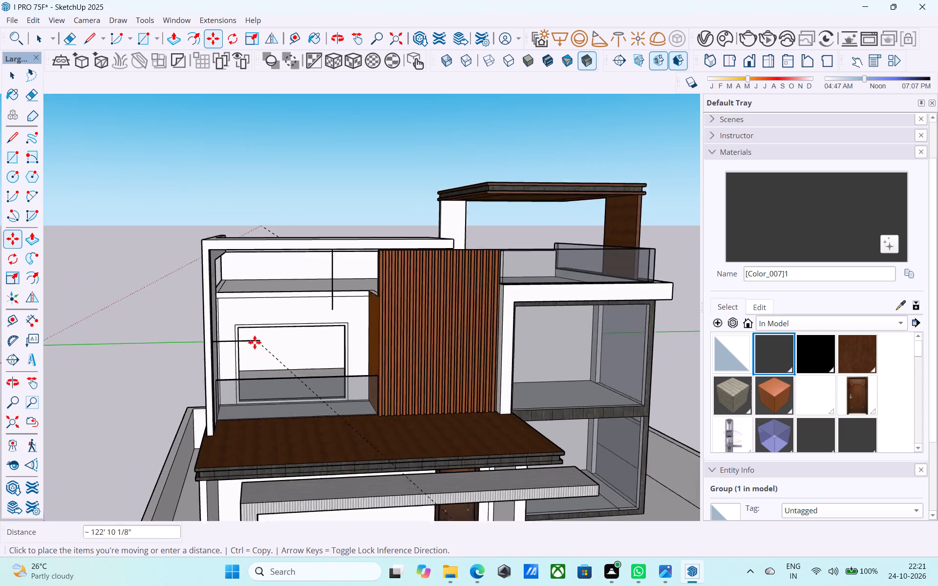
{"action": "scroll", "coordinate": [255, 342], "scroll_direction": "up", "scroll_amount": 15}
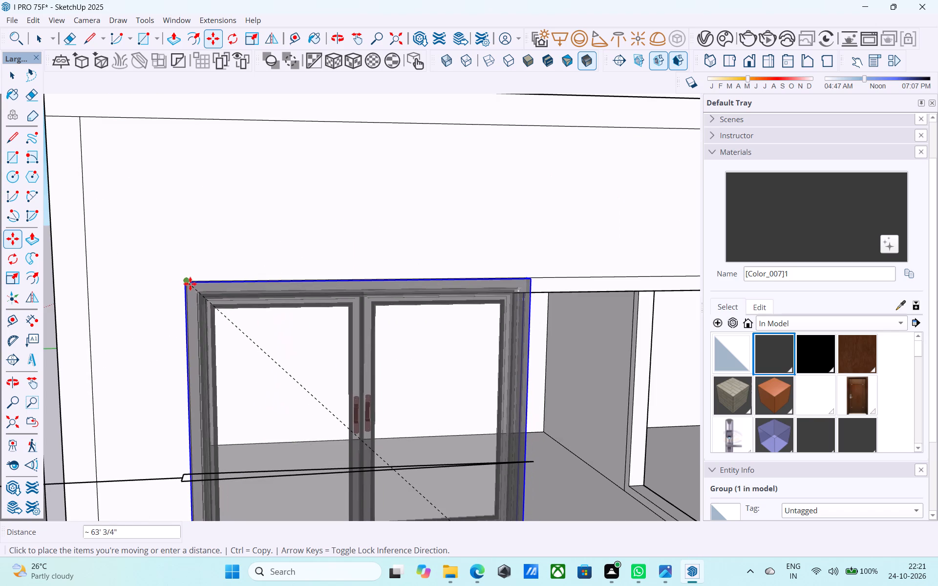
{"action": "left_click", "coordinate": [190, 283]}
{"action": "scroll", "coordinate": [190, 283], "scroll_direction": "down", "scroll_amount": 11}
{"action": "key", "text": "space"}
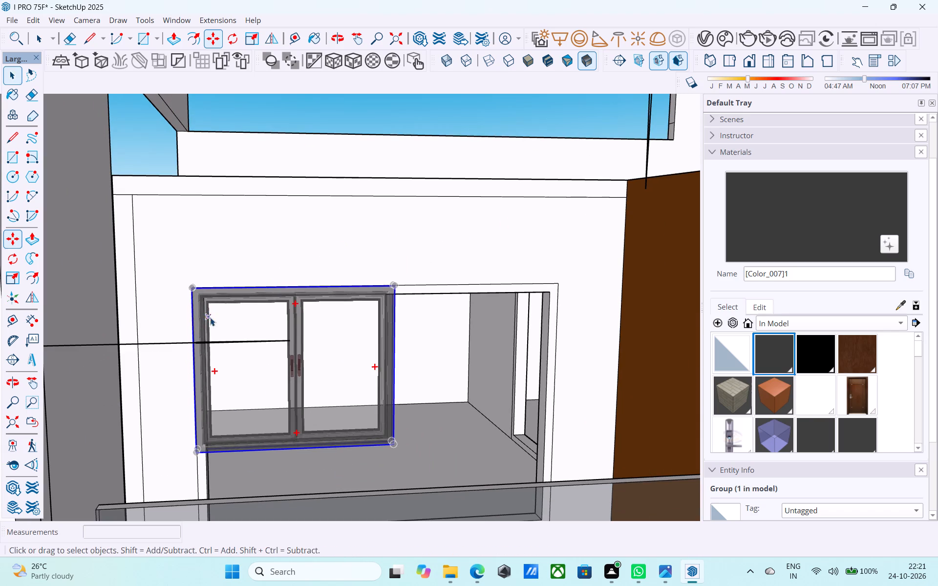
Scale the two-pane window's width by about 1.88 so it spans to the balcony opening's right frame edge.
{"action": "key", "text": "s"}
{"action": "middle_click_drag", "start_coordinate": [285, 354], "coordinate": [191, 353]}
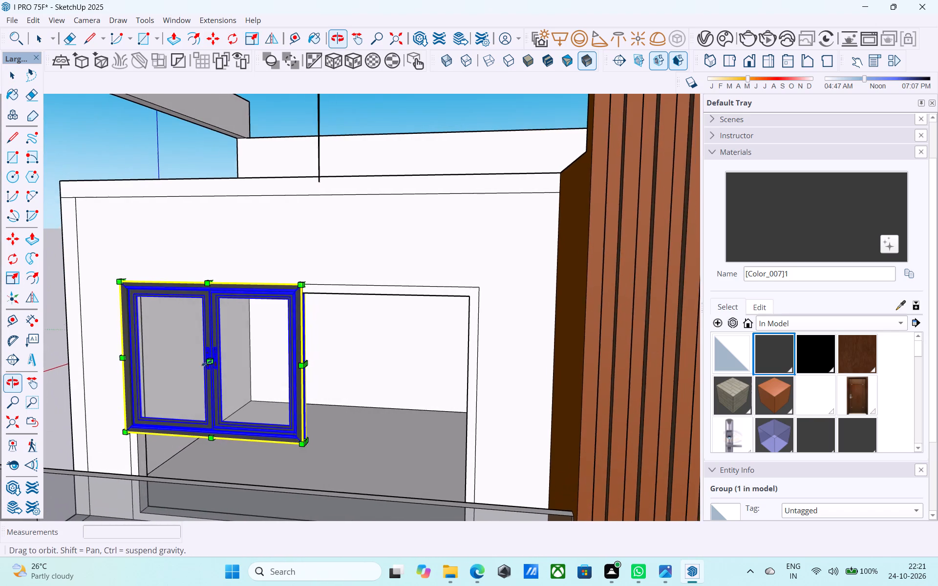
{"action": "scroll", "coordinate": [290, 376], "scroll_direction": "up", "scroll_amount": 4}
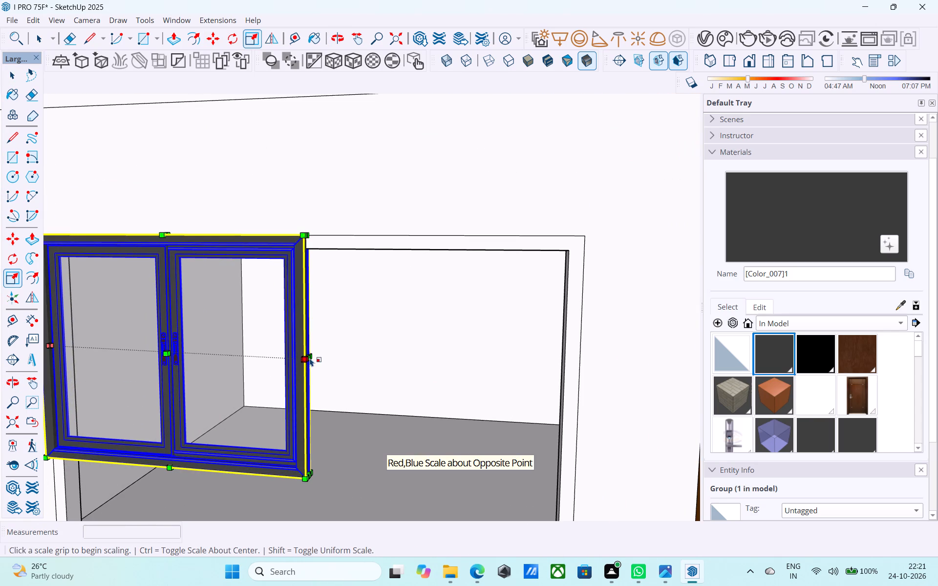
{"action": "scroll", "coordinate": [314, 361], "scroll_direction": "up", "scroll_amount": 2}
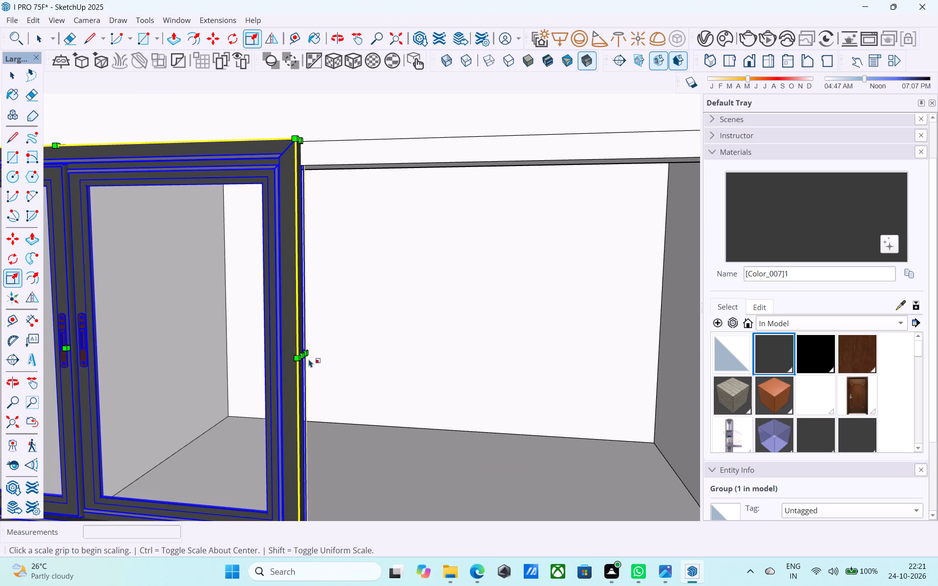
{"action": "left_click", "coordinate": [305, 356]}
{"action": "scroll", "coordinate": [305, 356], "scroll_direction": "down", "scroll_amount": 8}
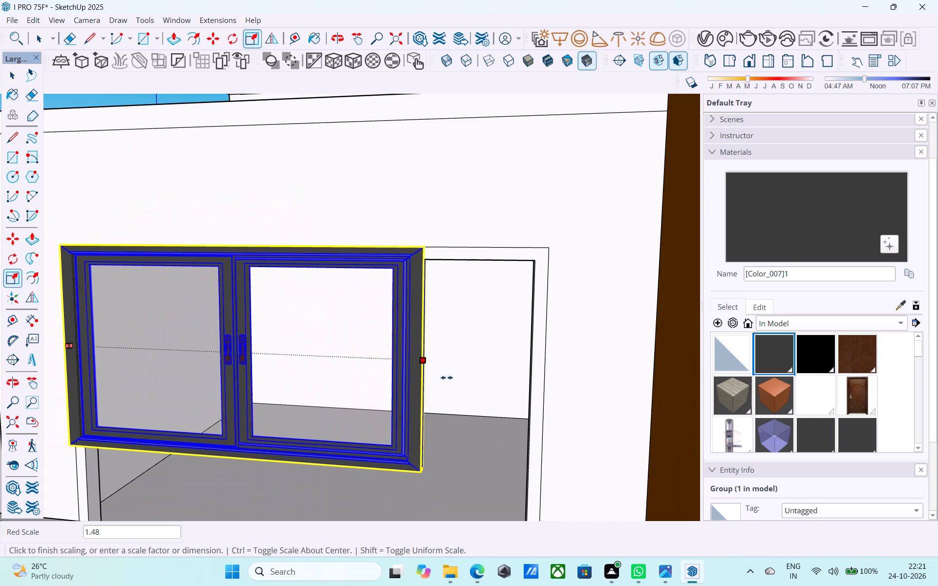
{"action": "left_click", "coordinate": [545, 382]}
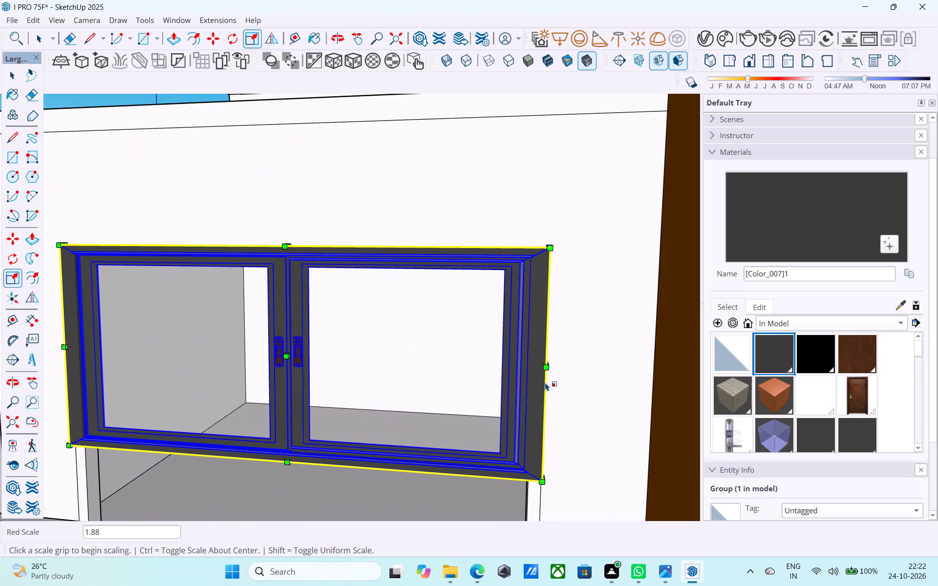
Scale the window's height downward by about 1.63 to reach the bottom of the balcony opening, and clear the selection.
{"action": "scroll", "coordinate": [545, 382], "scroll_direction": "down", "scroll_amount": 7}
{"action": "middle_click_drag", "start_coordinate": [545, 382], "coordinate": [488, 408]}
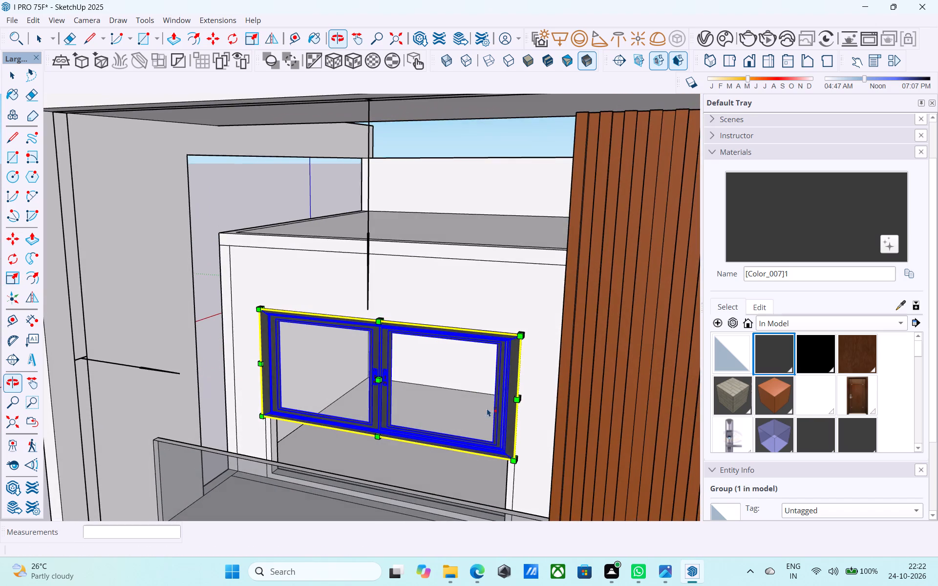
{"action": "scroll", "coordinate": [398, 446], "scroll_direction": "up", "scroll_amount": 6}
{"action": "left_click", "coordinate": [364, 421]}
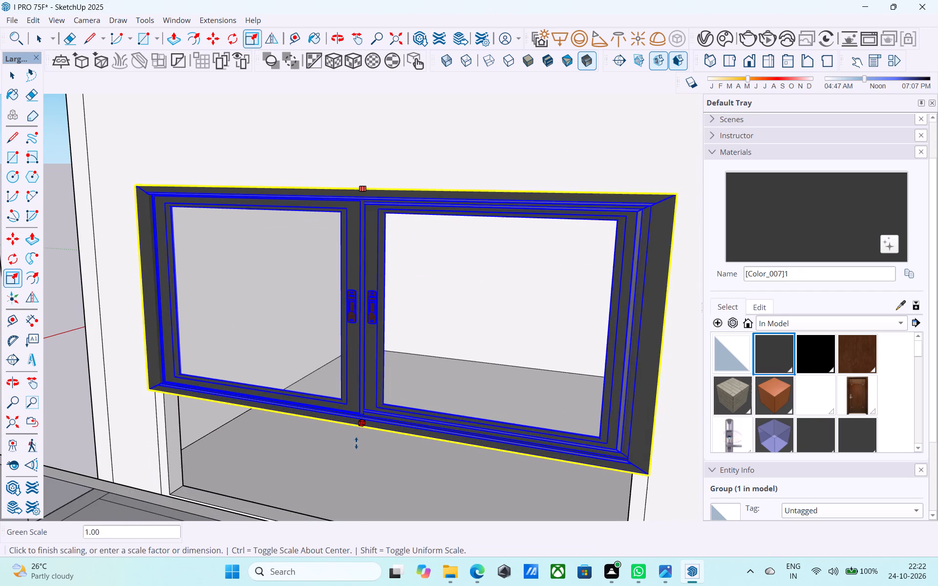
{"action": "scroll", "coordinate": [357, 443], "scroll_direction": "down", "scroll_amount": 6}
{"action": "middle_click_drag", "start_coordinate": [353, 458], "coordinate": [326, 508]}
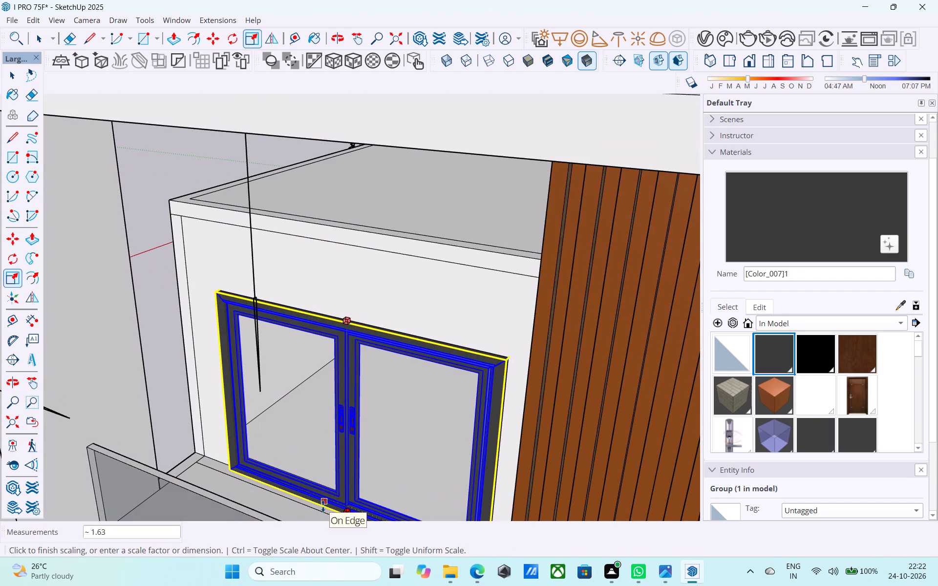
{"action": "left_click", "coordinate": [323, 506]}
{"action": "middle_click_drag", "start_coordinate": [319, 496], "coordinate": [409, 384]}
{"action": "scroll", "coordinate": [410, 381], "scroll_direction": "down", "scroll_amount": 6}
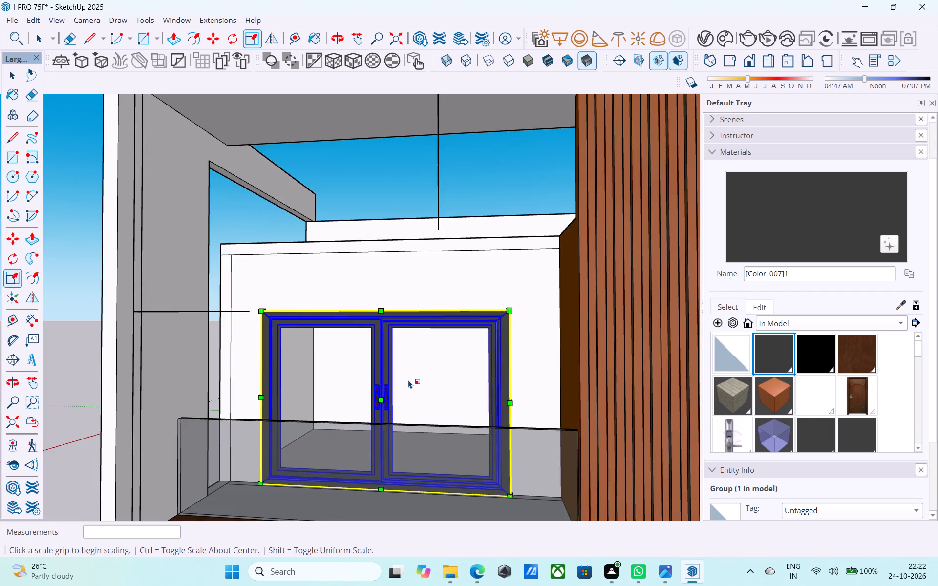
{"action": "scroll", "coordinate": [407, 379], "scroll_direction": "down", "scroll_amount": 5}
{"action": "key", "text": "space"}
{"action": "scroll", "coordinate": [405, 379], "scroll_direction": "down", "scroll_amount": 4}
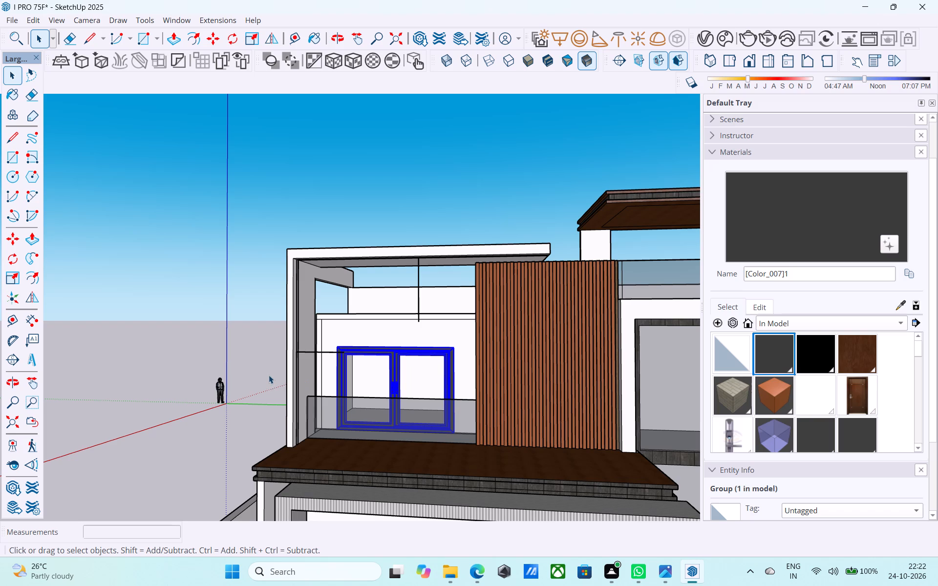
{"action": "left_click", "coordinate": [248, 353]}
Examine the house with its fitted balcony window from above, the front and the side, including the remaining openings.
{"action": "scroll", "coordinate": [244, 350], "scroll_direction": "down", "scroll_amount": 5}
{"action": "middle_click_drag", "start_coordinate": [244, 350], "coordinate": [321, 441]}
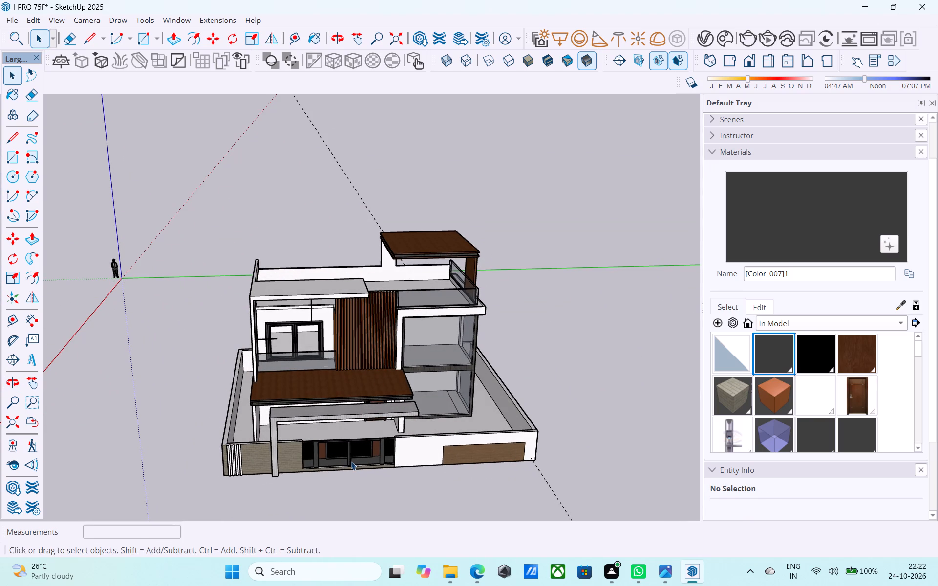
{"action": "scroll", "coordinate": [331, 468], "scroll_direction": "down", "scroll_amount": 3}
{"action": "middle_click_drag", "start_coordinate": [331, 468], "coordinate": [318, 387]}
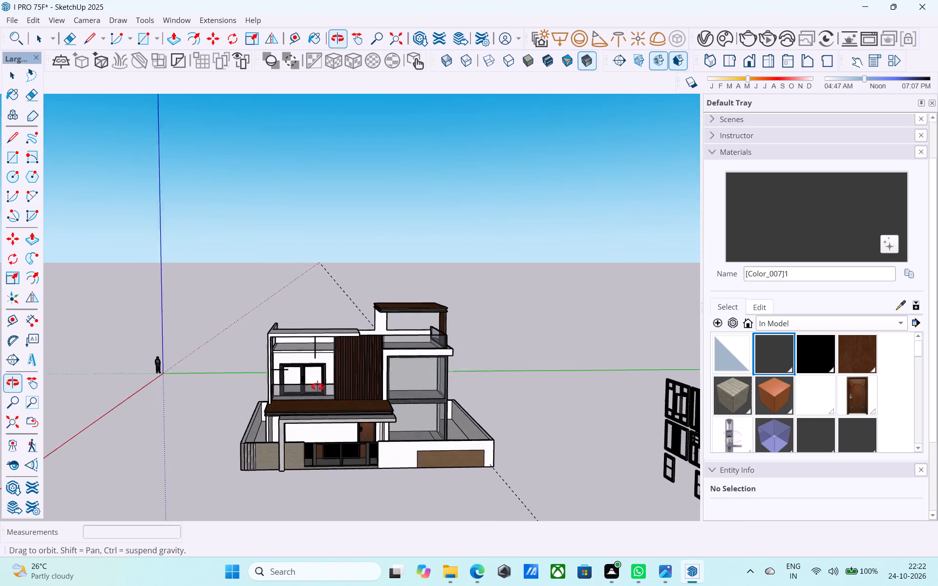
{"action": "middle_click_drag", "start_coordinate": [318, 387], "coordinate": [194, 343]}
{"action": "middle_click_drag", "start_coordinate": [414, 364], "coordinate": [315, 392]}
{"action": "scroll", "coordinate": [443, 418], "scroll_direction": "up", "scroll_amount": 4}
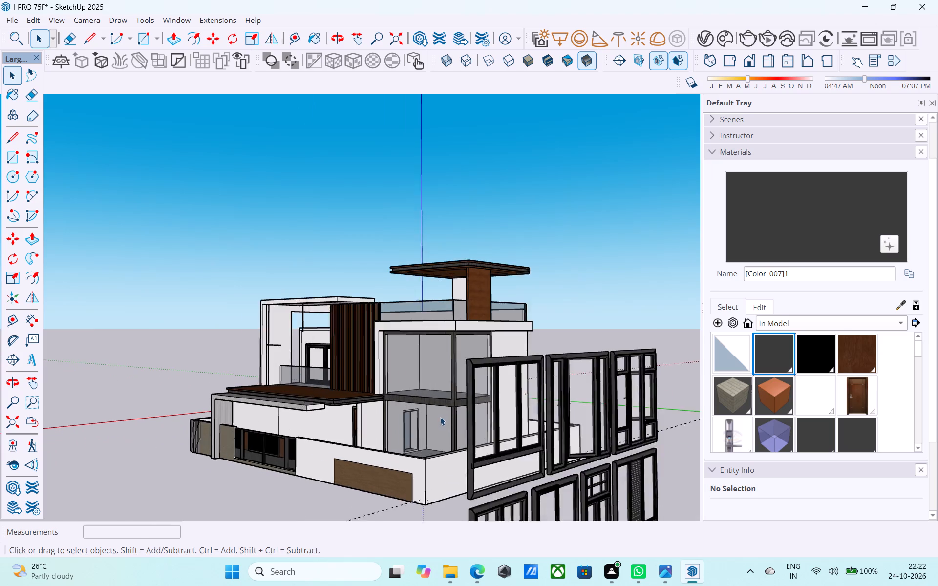
{"action": "middle_click_drag", "start_coordinate": [416, 403], "coordinate": [565, 425]}
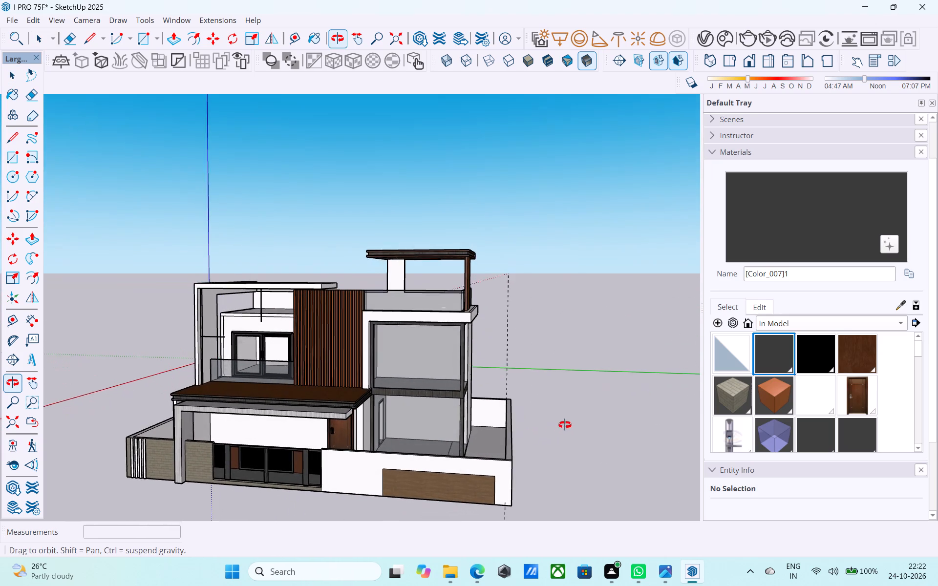
{"action": "middle_click_drag", "start_coordinate": [565, 425], "coordinate": [565, 427]}
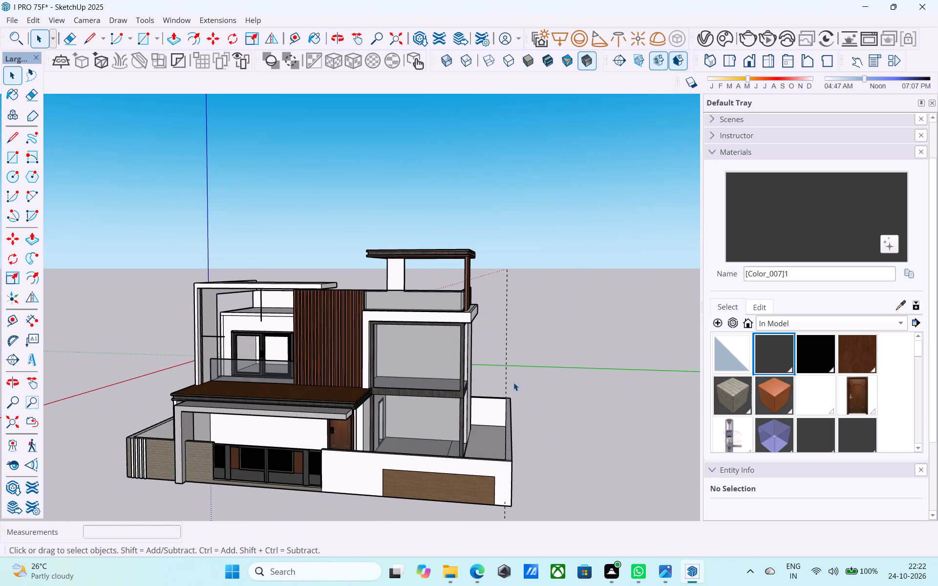
Save the model.
{"action": "key", "text": "ctrl+s"}
{"action": "left_click", "coordinate": [434, 371]}
{"action": "key", "text": "space"}
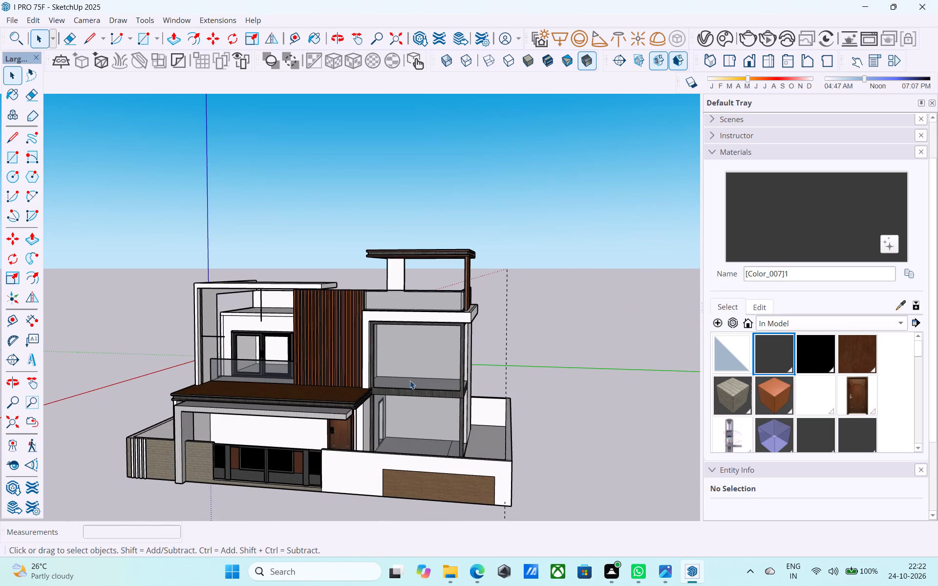
Examine the house exterior from several angles and browse the in-model materials for a wall finish.
{"action": "scroll", "coordinate": [410, 380], "scroll_direction": "up", "scroll_amount": 1}
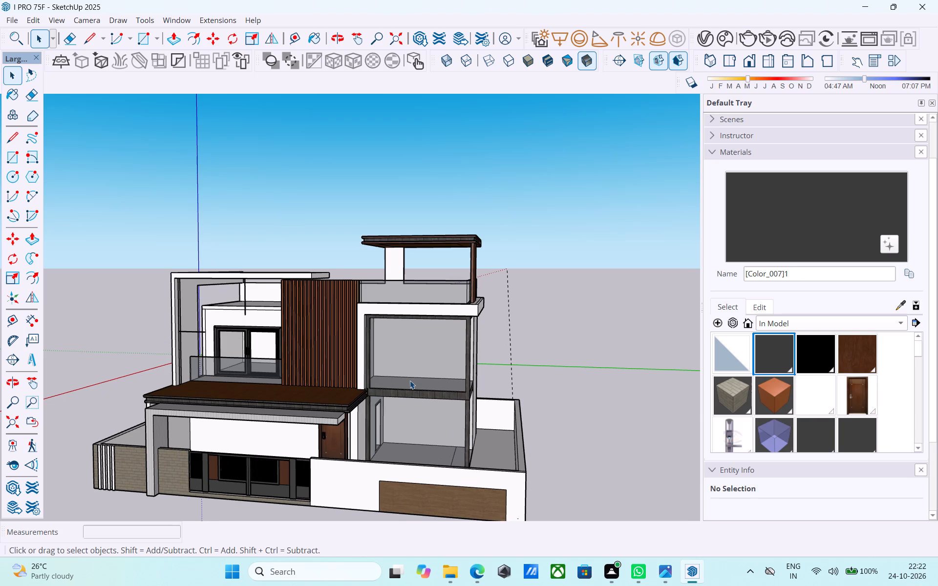
{"action": "middle_click_drag", "start_coordinate": [410, 380], "coordinate": [578, 386]}
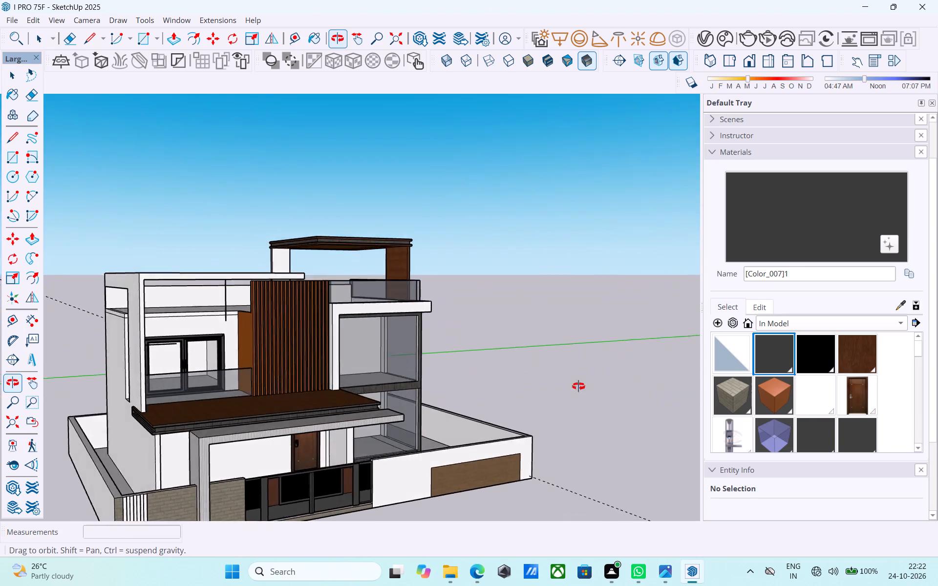
{"action": "middle_click_drag", "start_coordinate": [578, 386], "coordinate": [541, 407]}
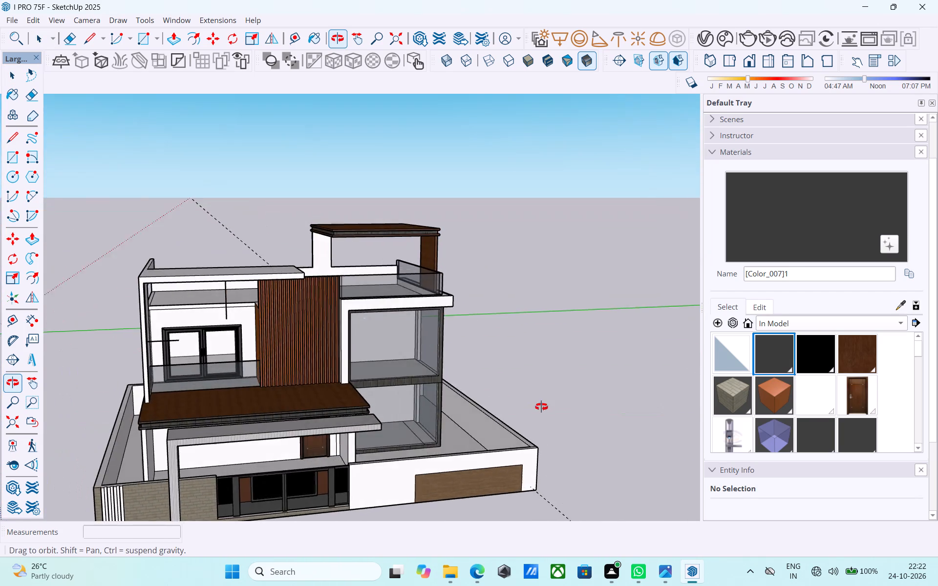
{"action": "middle_click_drag", "start_coordinate": [541, 407], "coordinate": [612, 362]}
{"action": "scroll", "coordinate": [571, 384], "scroll_direction": "up", "scroll_amount": 1}
{"action": "scroll", "coordinate": [612, 362], "scroll_direction": "down", "scroll_amount": 3}
{"action": "scroll", "coordinate": [788, 391], "scroll_direction": "down", "scroll_amount": 5}
{"action": "scroll", "coordinate": [788, 391], "scroll_direction": "up", "scroll_amount": 1}
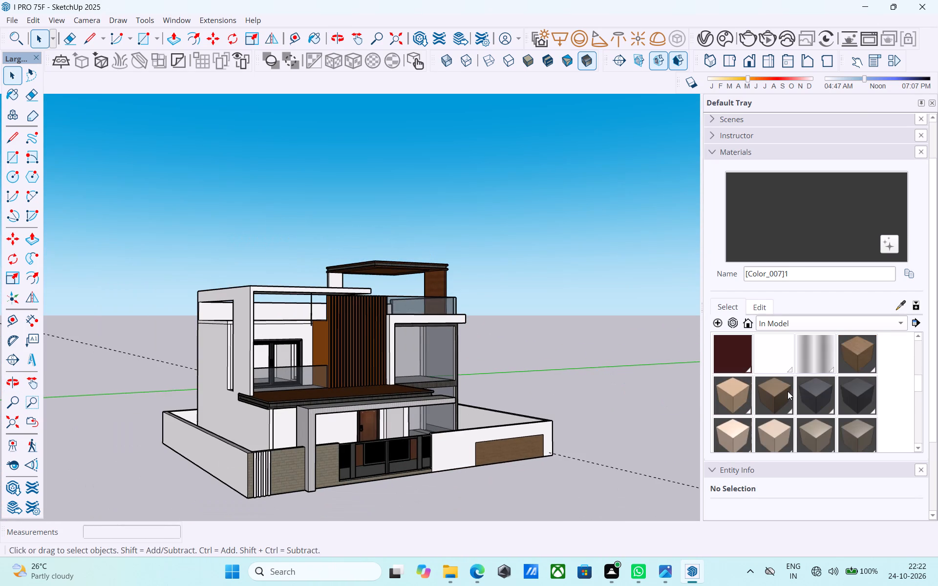
{"action": "scroll", "coordinate": [788, 391], "scroll_direction": "up", "scroll_amount": 1}
{"action": "left_click", "coordinate": [780, 389]}
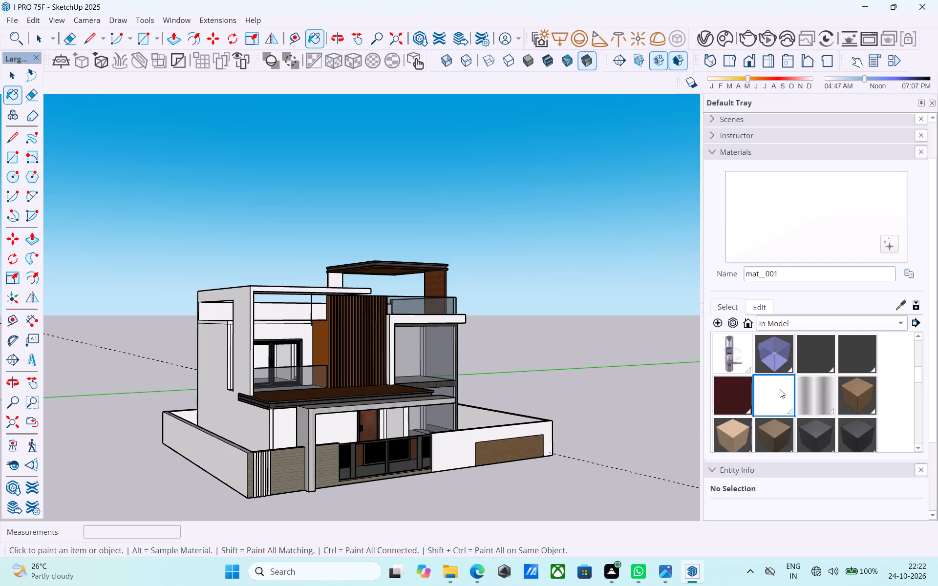
{"action": "scroll", "coordinate": [780, 389], "scroll_direction": "down", "scroll_amount": 6}
{"action": "scroll", "coordinate": [780, 389], "scroll_direction": "up", "scroll_amount": 11}
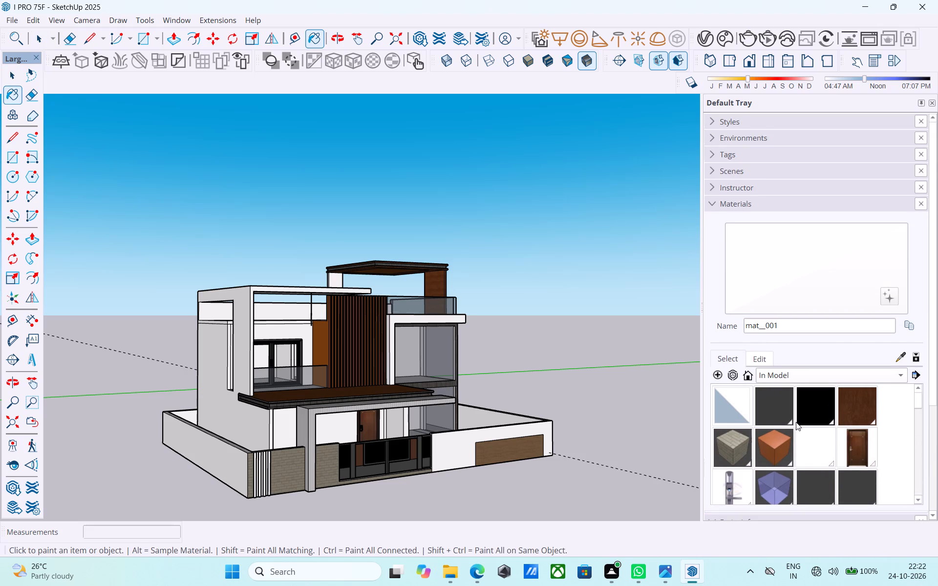
{"action": "left_click", "coordinate": [801, 384]}
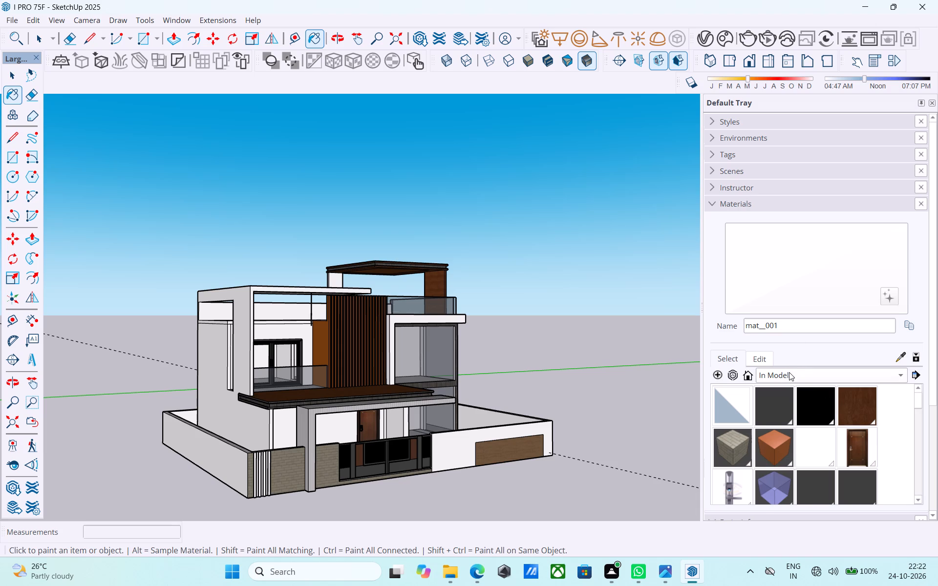
Paint the ground-floor front wall, the outer side wall and the upper balcony's window wall with E01_Mint_Frost from Solid Colors.
{"action": "left_click", "coordinate": [790, 376]}
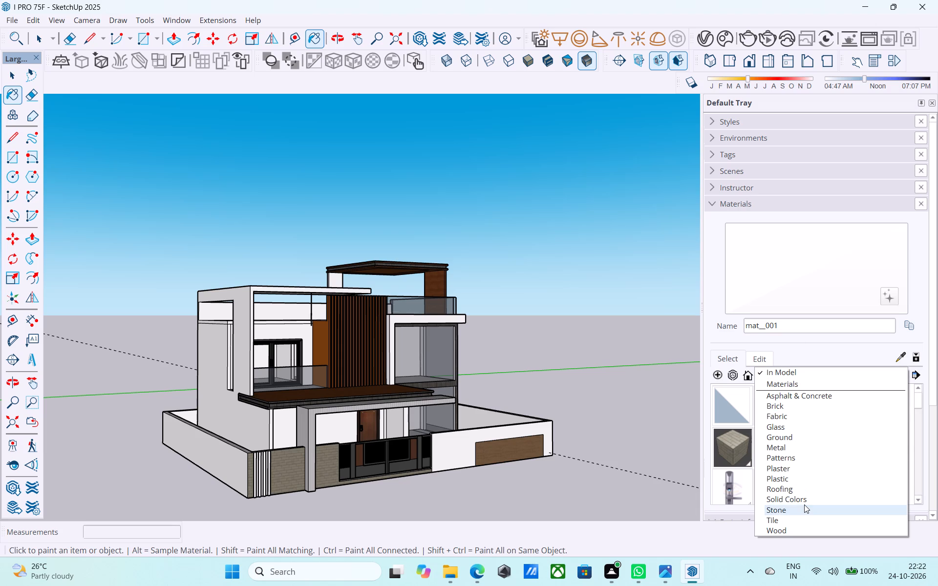
{"action": "left_click", "coordinate": [804, 502]}
{"action": "scroll", "coordinate": [803, 488], "scroll_direction": "down", "scroll_amount": 7}
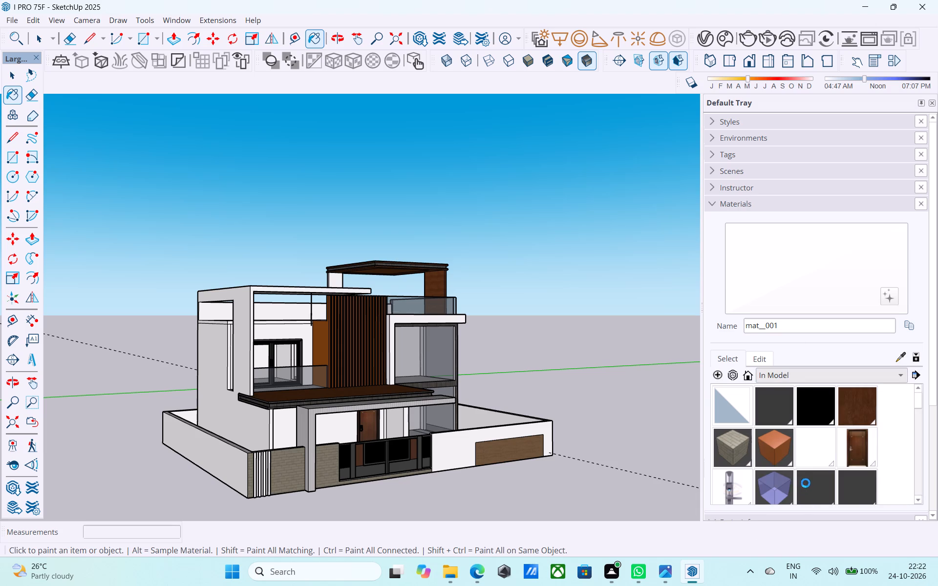
{"action": "scroll", "coordinate": [797, 465], "scroll_direction": "down", "scroll_amount": 6}
{"action": "scroll", "coordinate": [795, 462], "scroll_direction": "up", "scroll_amount": 6}
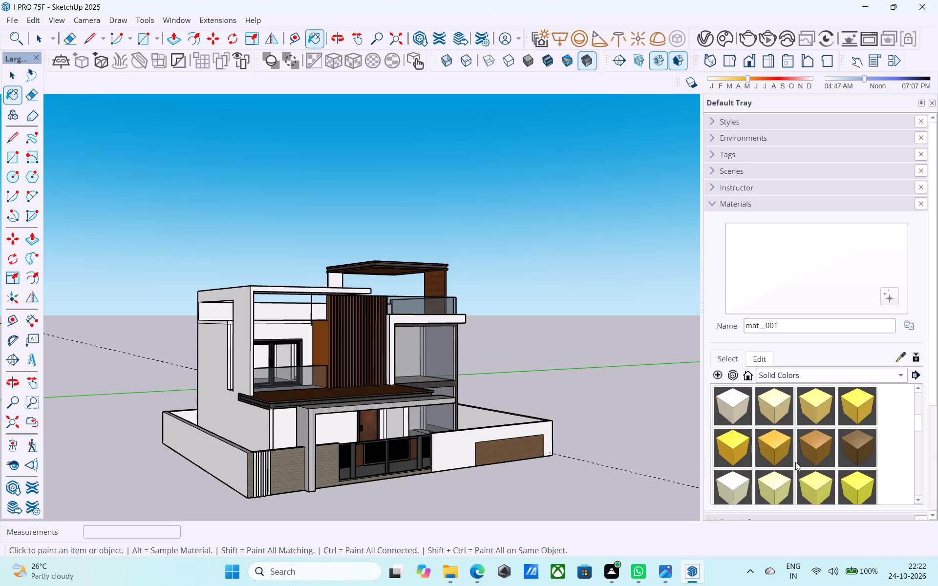
{"action": "left_click", "coordinate": [725, 478]}
{"action": "scroll", "coordinate": [652, 416], "scroll_direction": "down", "scroll_amount": 6}
{"action": "middle_click_drag", "start_coordinate": [644, 410], "coordinate": [485, 370]}
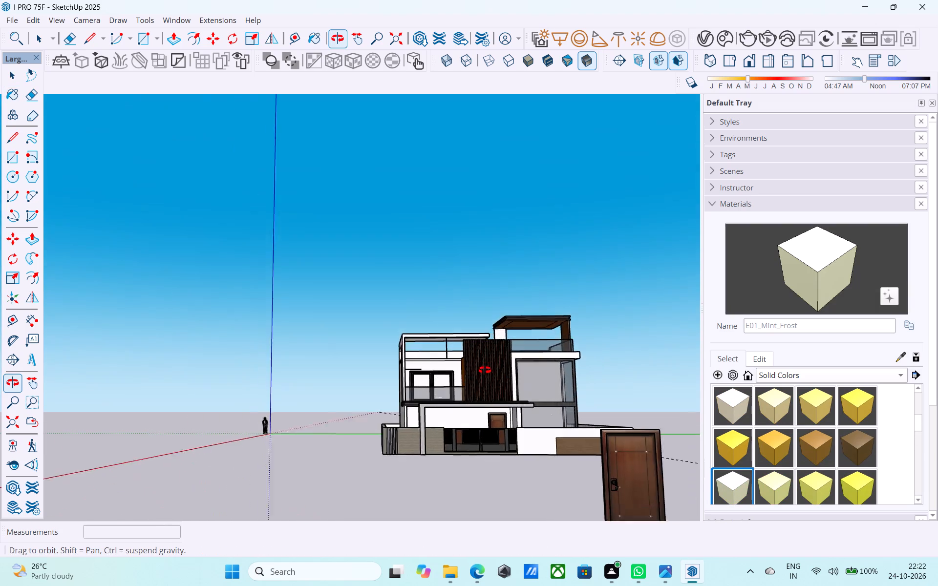
{"action": "middle_click_drag", "start_coordinate": [485, 370], "coordinate": [526, 420]}
{"action": "scroll", "coordinate": [480, 433], "scroll_direction": "up", "scroll_amount": 6}
{"action": "left_click", "coordinate": [468, 435]}
{"action": "middle_click_drag", "start_coordinate": [466, 436], "coordinate": [562, 446]}
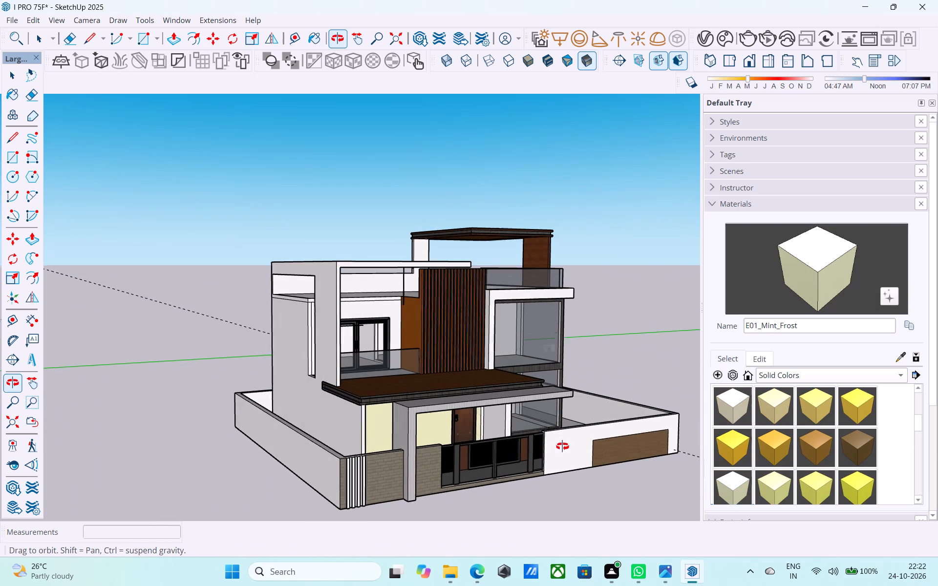
{"action": "middle_click_drag", "start_coordinate": [562, 446], "coordinate": [563, 446]}
{"action": "left_click", "coordinate": [283, 332]}
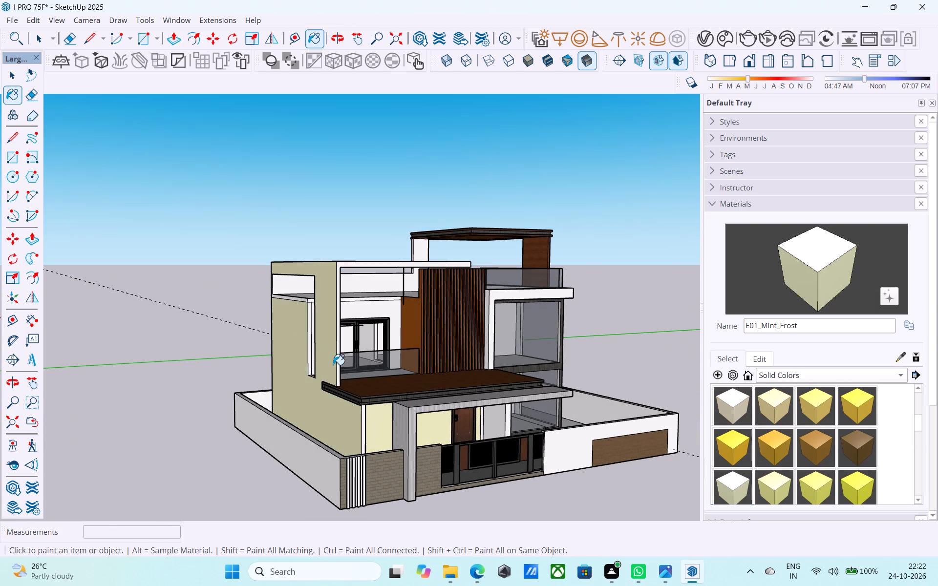
{"action": "left_click", "coordinate": [373, 311]}
Erase the stray vertical edge near the outer corner of the upper balcony's window wall.
{"action": "scroll", "coordinate": [374, 314], "scroll_direction": "up", "scroll_amount": 1}
{"action": "middle_click_drag", "start_coordinate": [368, 314], "coordinate": [247, 336]}
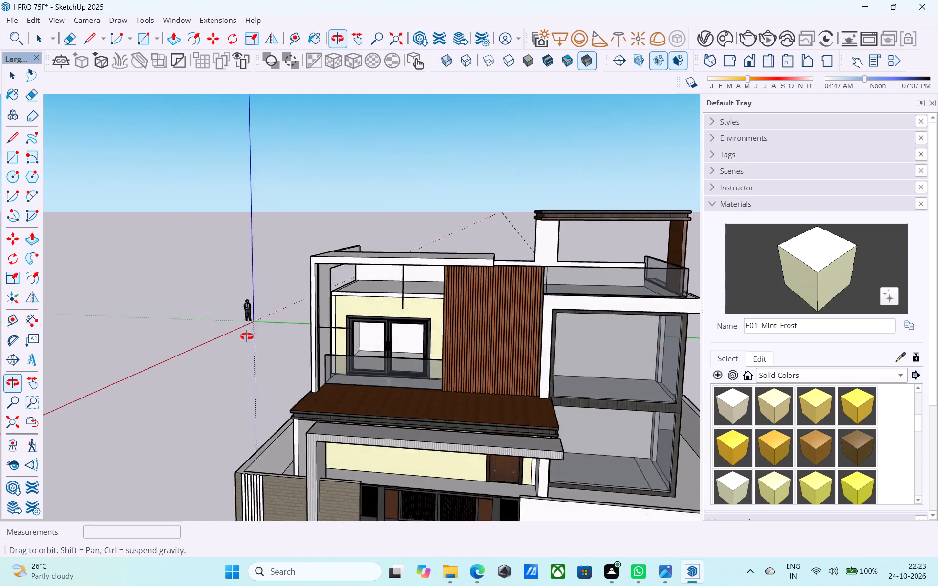
{"action": "middle_click_drag", "start_coordinate": [247, 336], "coordinate": [167, 324]}
{"action": "middle_click_drag", "start_coordinate": [528, 307], "coordinate": [393, 296]}
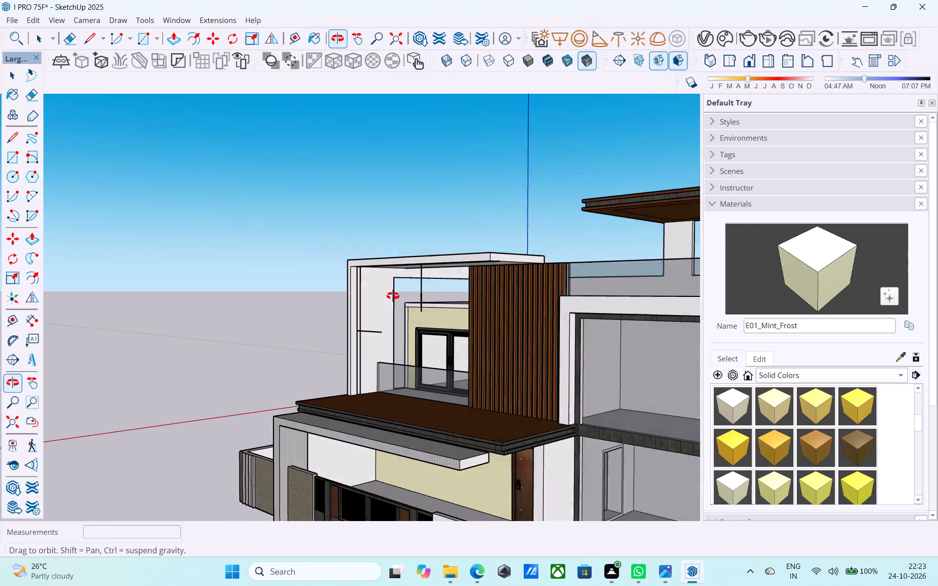
{"action": "middle_click_drag", "start_coordinate": [393, 296], "coordinate": [438, 304]}
{"action": "scroll", "coordinate": [395, 322], "scroll_direction": "up", "scroll_amount": 10}
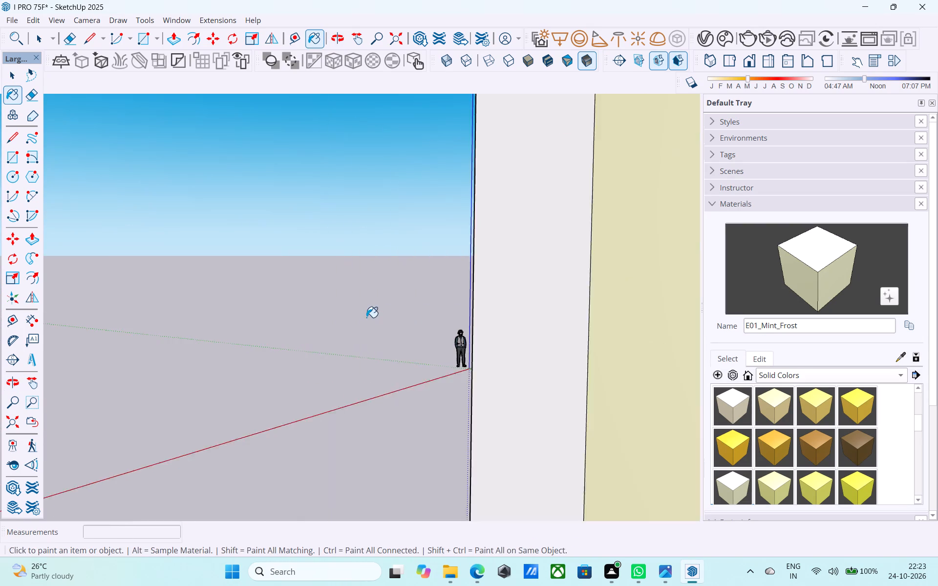
{"action": "key", "text": "e"}
{"action": "scroll", "coordinate": [372, 318], "scroll_direction": "down", "scroll_amount": 5}
{"action": "scroll", "coordinate": [393, 326], "scroll_direction": "up", "scroll_amount": 4}
{"action": "left_click_drag", "start_coordinate": [388, 315], "coordinate": [383, 313]}
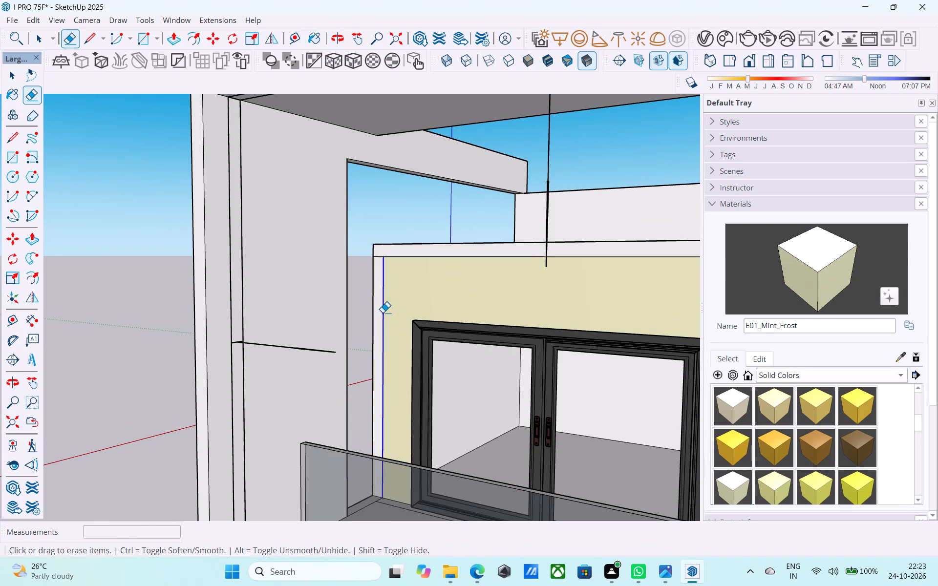
{"action": "scroll", "coordinate": [386, 312], "scroll_direction": "down", "scroll_amount": 6}
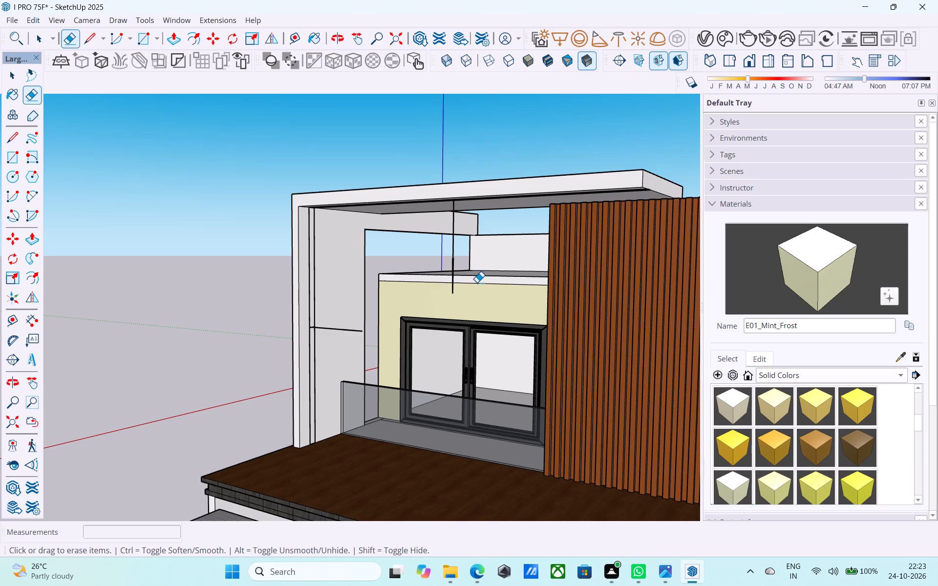
Paint the narrow band above the upper balcony's window wall with E01_Mint_Frost.
{"action": "left_click", "coordinate": [793, 278]}
{"action": "scroll", "coordinate": [550, 280], "scroll_direction": "up", "scroll_amount": 3}
{"action": "left_click", "coordinate": [521, 279]}
Erase the horizontal edge dividing the narrow top band from the upper balcony's window wall.
{"action": "scroll", "coordinate": [520, 279], "scroll_direction": "down", "scroll_amount": 5}
{"action": "middle_click_drag", "start_coordinate": [520, 284], "coordinate": [595, 263]}
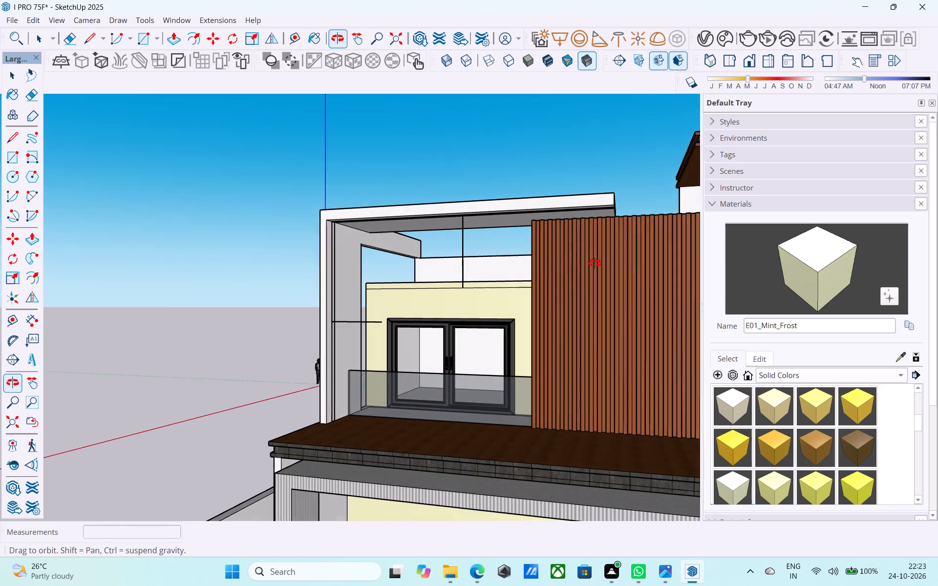
{"action": "middle_click_drag", "start_coordinate": [595, 263], "coordinate": [597, 264]}
{"action": "key", "text": "space"}
{"action": "scroll", "coordinate": [430, 288], "scroll_direction": "up", "scroll_amount": 7}
{"action": "key", "text": "e"}
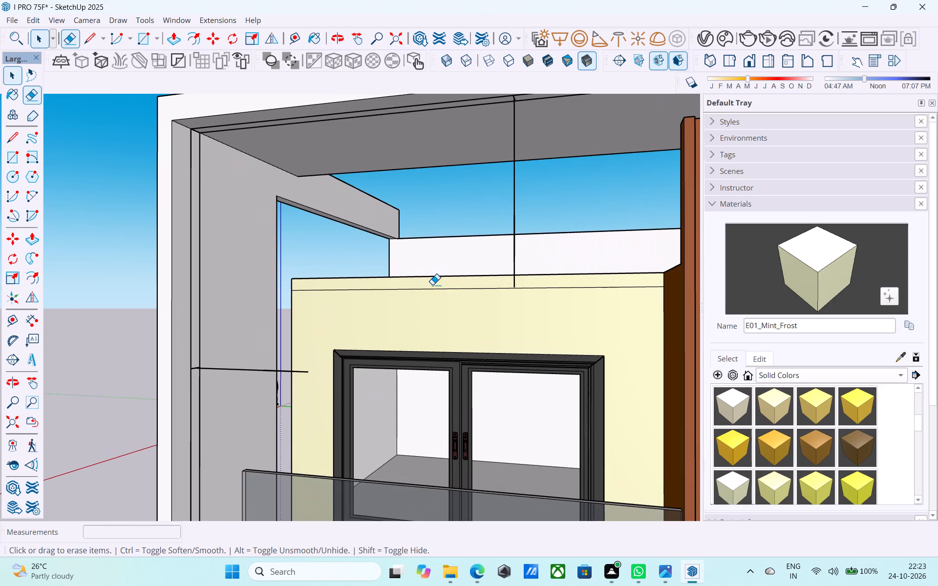
{"action": "left_click_drag", "start_coordinate": [432, 285], "coordinate": [440, 297]}
{"action": "left_click", "coordinate": [297, 290]}
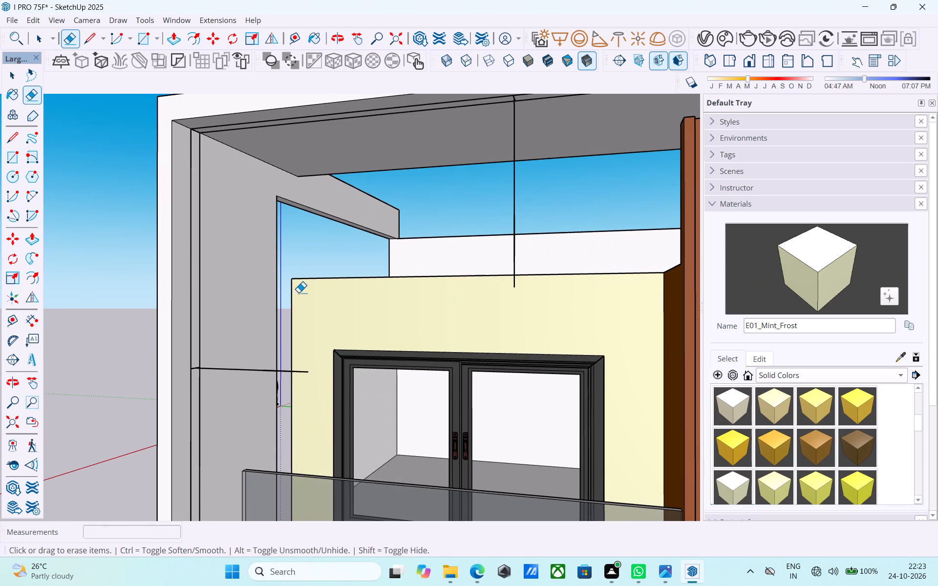
{"action": "key", "text": "space"}
Paint the terrace parapet behind the upper balcony with E01_Mint_Frost.
{"action": "scroll", "coordinate": [318, 306], "scroll_direction": "down", "scroll_amount": 6}
{"action": "middle_click_drag", "start_coordinate": [340, 316], "coordinate": [370, 315]}
{"action": "left_click", "coordinate": [775, 285]}
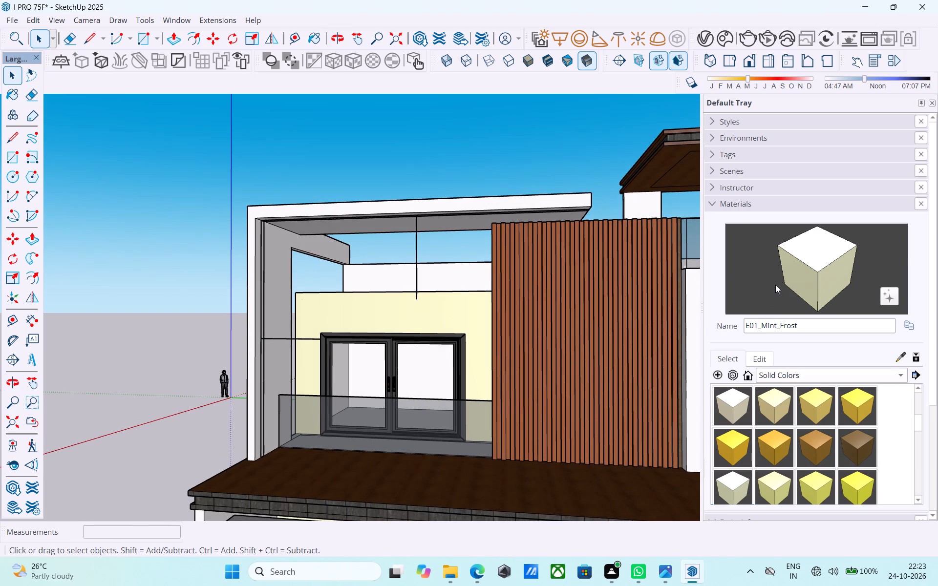
{"action": "left_click", "coordinate": [448, 272]}
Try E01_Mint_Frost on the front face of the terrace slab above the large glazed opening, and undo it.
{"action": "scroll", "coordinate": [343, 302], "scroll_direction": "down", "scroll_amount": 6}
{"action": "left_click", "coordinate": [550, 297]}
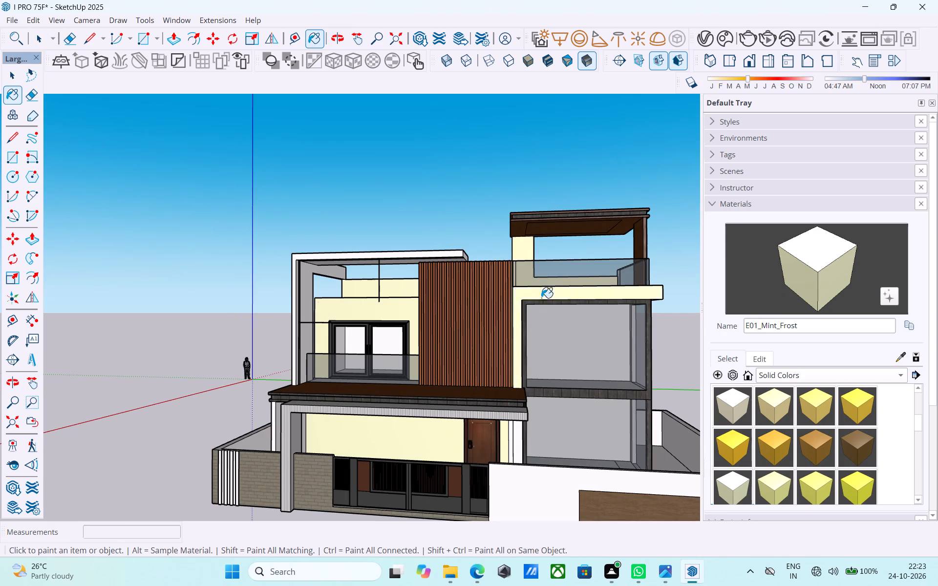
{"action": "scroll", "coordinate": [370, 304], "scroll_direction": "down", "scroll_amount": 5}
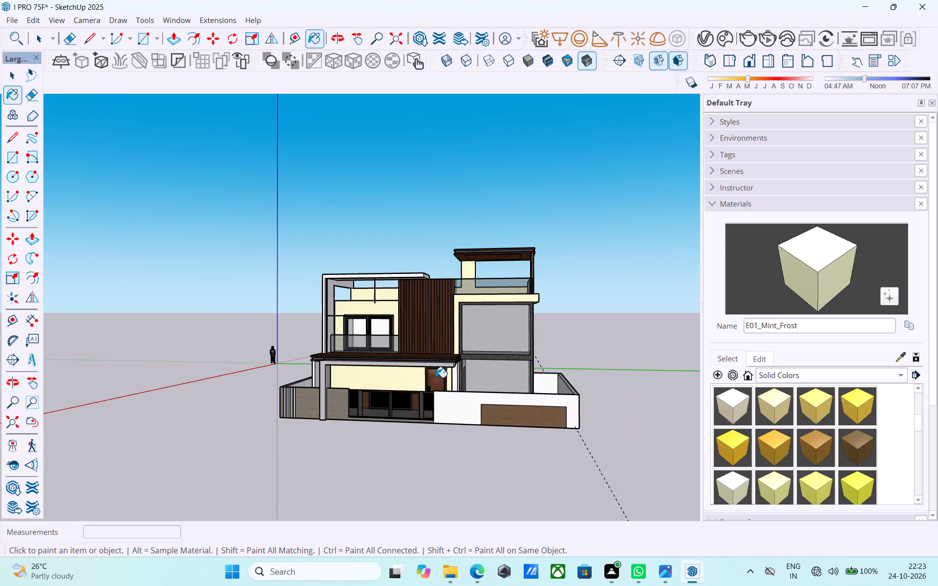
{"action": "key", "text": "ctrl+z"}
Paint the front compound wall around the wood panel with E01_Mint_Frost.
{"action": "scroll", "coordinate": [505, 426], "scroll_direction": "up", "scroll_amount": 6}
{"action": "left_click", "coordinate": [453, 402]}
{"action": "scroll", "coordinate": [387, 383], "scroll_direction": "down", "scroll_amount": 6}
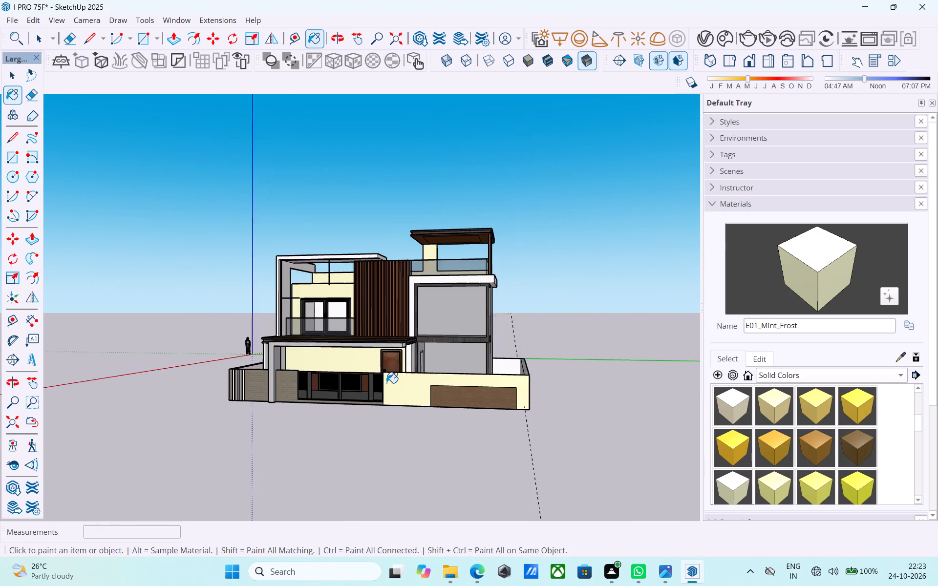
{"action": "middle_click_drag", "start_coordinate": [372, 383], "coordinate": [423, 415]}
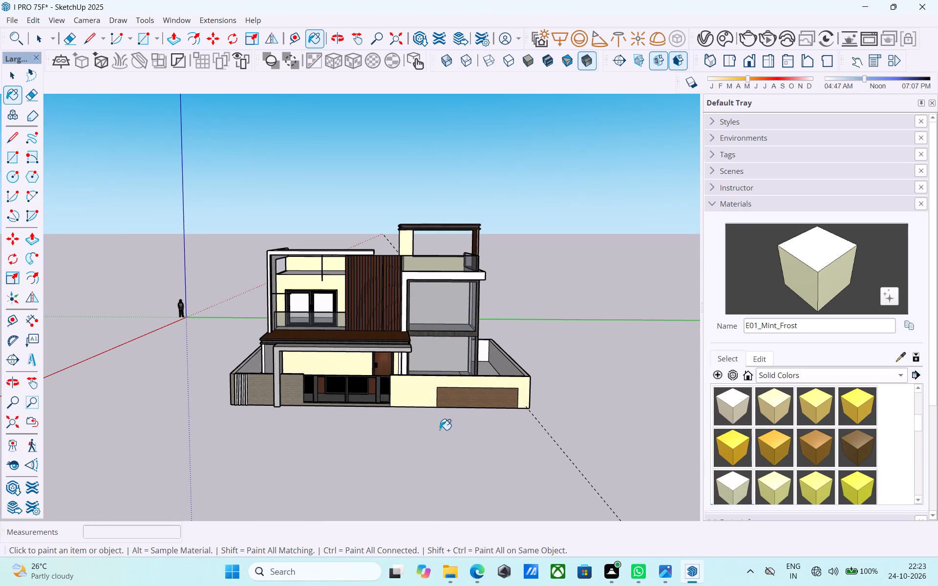
Paint the front compound wall around the wood panel with Marble_01_1K from the Stone materials.
{"action": "left_click", "coordinate": [805, 379]}
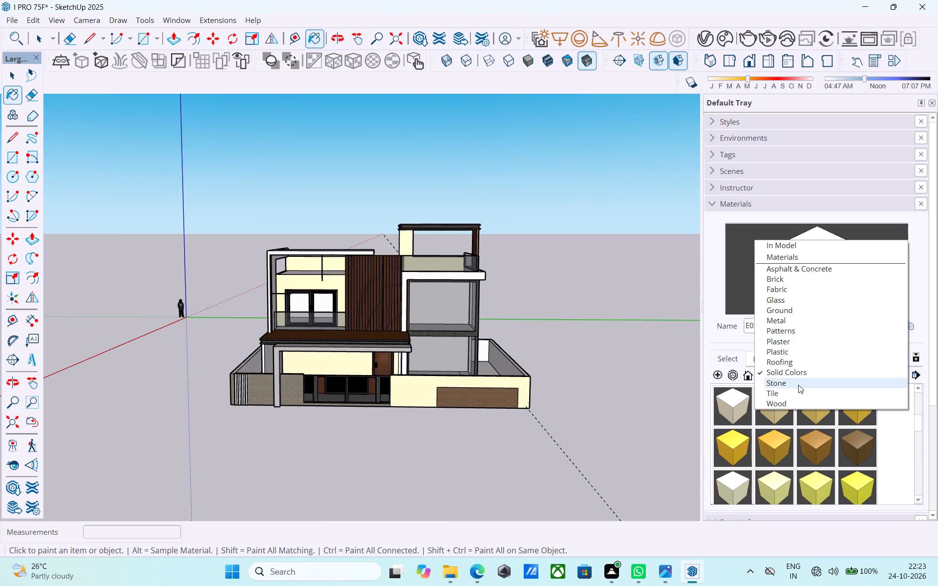
{"action": "left_click", "coordinate": [798, 385]}
{"action": "left_click", "coordinate": [735, 398]}
{"action": "scroll", "coordinate": [487, 370], "scroll_direction": "up", "scroll_amount": 4}
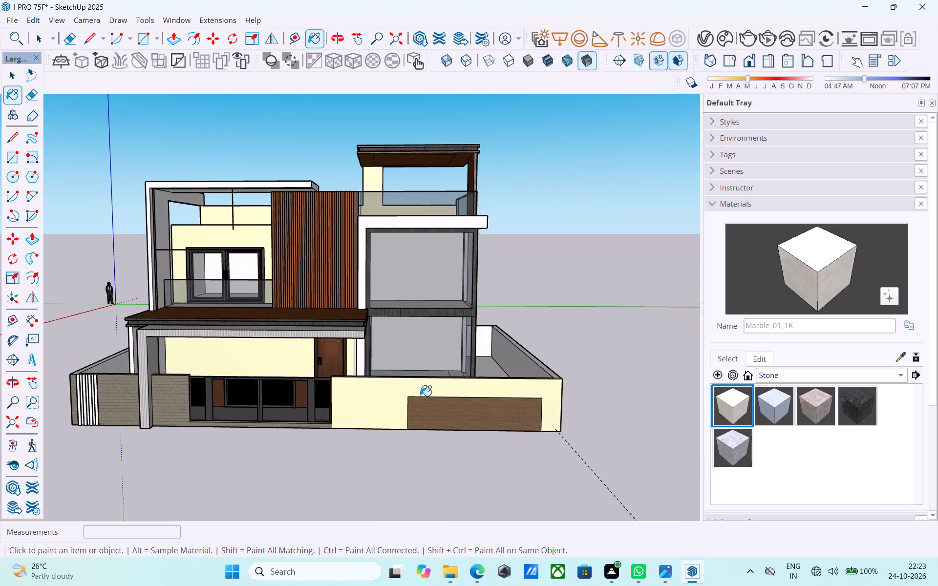
{"action": "left_click", "coordinate": [407, 388]}
{"action": "middle_click_drag", "start_coordinate": [480, 290], "coordinate": [501, 300], "text": "shift"}
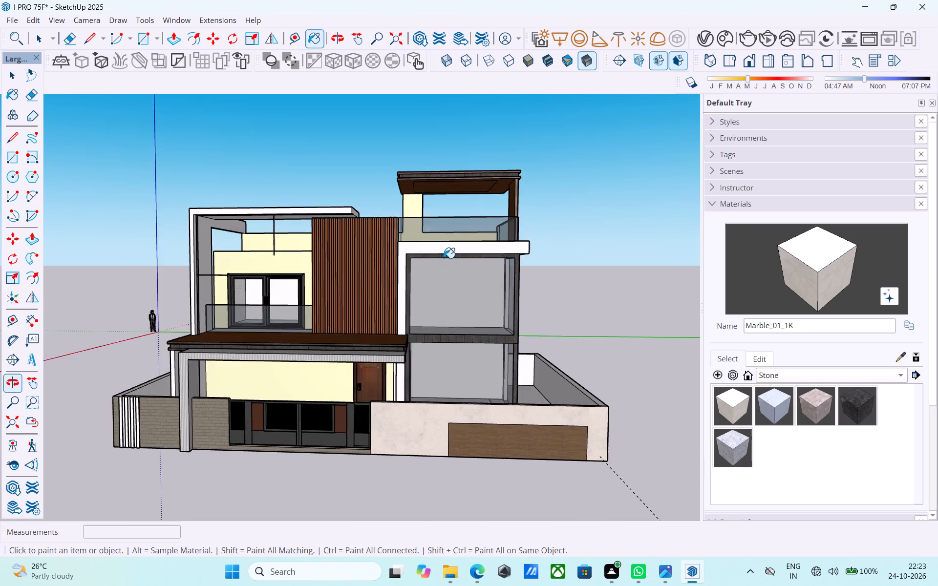
Paint the front and side faces of the terrace slab above the large glazed opening with Marble_01_1K.
{"action": "scroll", "coordinate": [444, 258], "scroll_direction": "up", "scroll_amount": 4}
{"action": "left_click", "coordinate": [433, 245]}
{"action": "scroll", "coordinate": [436, 248], "scroll_direction": "down", "scroll_amount": 5}
{"action": "middle_click_drag", "start_coordinate": [478, 301], "coordinate": [364, 307]}
{"action": "middle_click_drag", "start_coordinate": [584, 282], "coordinate": [468, 288]}
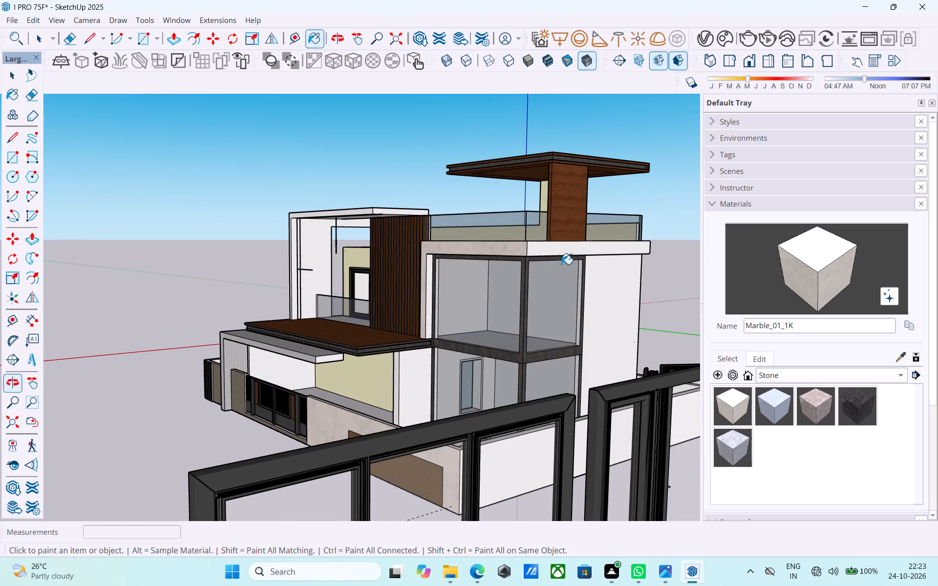
{"action": "left_click", "coordinate": [569, 248]}
Paint the top face of the upper balcony's projecting frame with Marble_01_1K.
{"action": "middle_click_drag", "start_coordinate": [486, 267], "coordinate": [620, 282]}
{"action": "middle_click_drag", "start_coordinate": [433, 281], "coordinate": [804, 326], "text": "shift"}
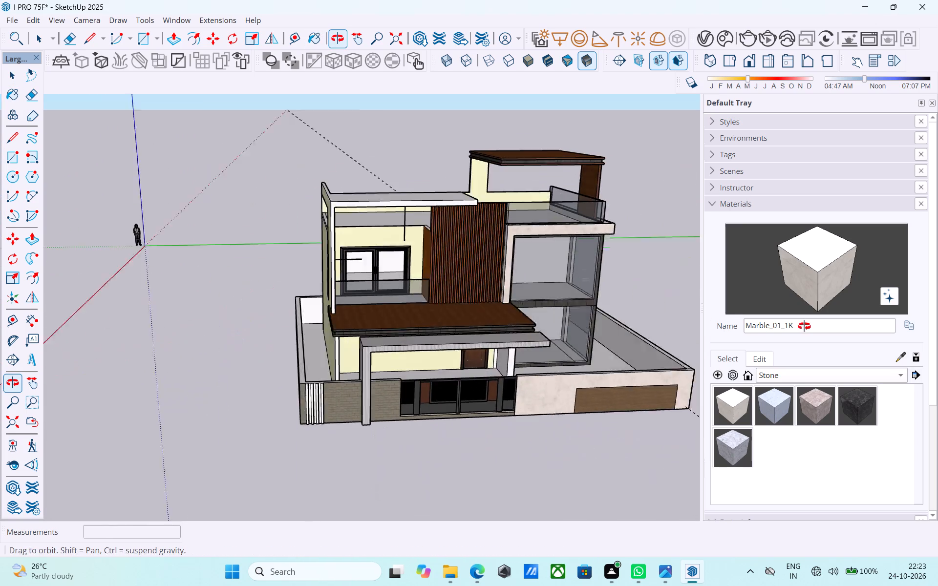
{"action": "middle_click_drag", "start_coordinate": [804, 326], "coordinate": [806, 326], "text": "shift"}
{"action": "scroll", "coordinate": [806, 326], "scroll_direction": "up", "scroll_amount": 1}
{"action": "middle_click_drag", "start_coordinate": [410, 210], "coordinate": [483, 365]}
{"action": "left_click", "coordinate": [408, 287]}
Paint the inner side face of the upper balcony's projecting frame with Marble_01_1K.
{"action": "middle_click_drag", "start_coordinate": [407, 287], "coordinate": [448, 336]}
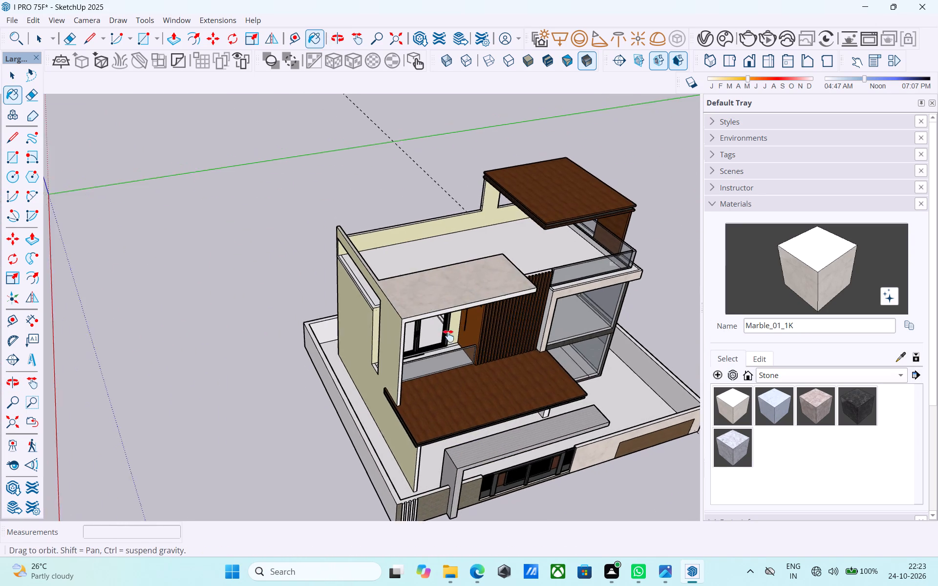
{"action": "middle_click_drag", "start_coordinate": [448, 336], "coordinate": [318, 199]}
{"action": "middle_click_drag", "start_coordinate": [379, 262], "coordinate": [311, 189]}
{"action": "scroll", "coordinate": [356, 249], "scroll_direction": "up", "scroll_amount": 6}
{"action": "scroll", "coordinate": [394, 246], "scroll_direction": "down", "scroll_amount": 6}
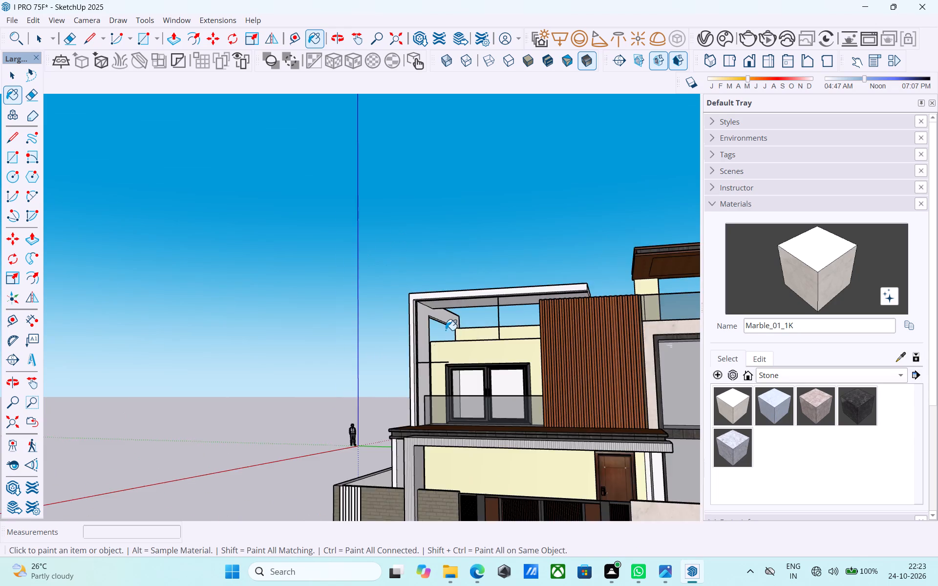
{"action": "scroll", "coordinate": [445, 330], "scroll_direction": "up", "scroll_amount": 7}
{"action": "scroll", "coordinate": [421, 296], "scroll_direction": "down", "scroll_amount": 4}
{"action": "middle_click_drag", "start_coordinate": [419, 295], "coordinate": [385, 281]}
{"action": "left_click", "coordinate": [355, 272]}
{"action": "left_click", "coordinate": [379, 245]}
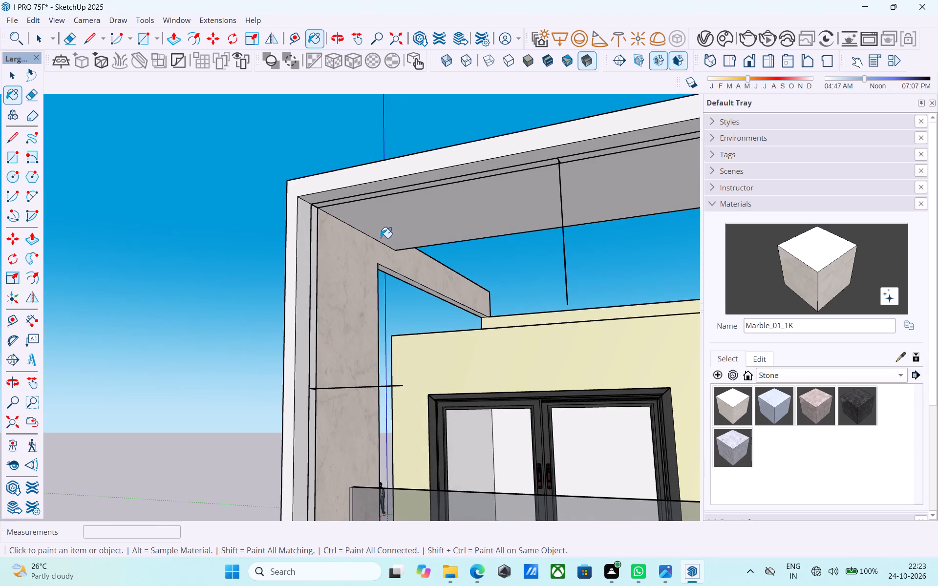
Paint the underside and narrow inner edge faces of the upper balcony's projecting frame with Marble_01_1K.
{"action": "left_click", "coordinate": [385, 223]}
{"action": "scroll", "coordinate": [341, 209], "scroll_direction": "up", "scroll_amount": 5}
{"action": "left_click", "coordinate": [291, 209]}
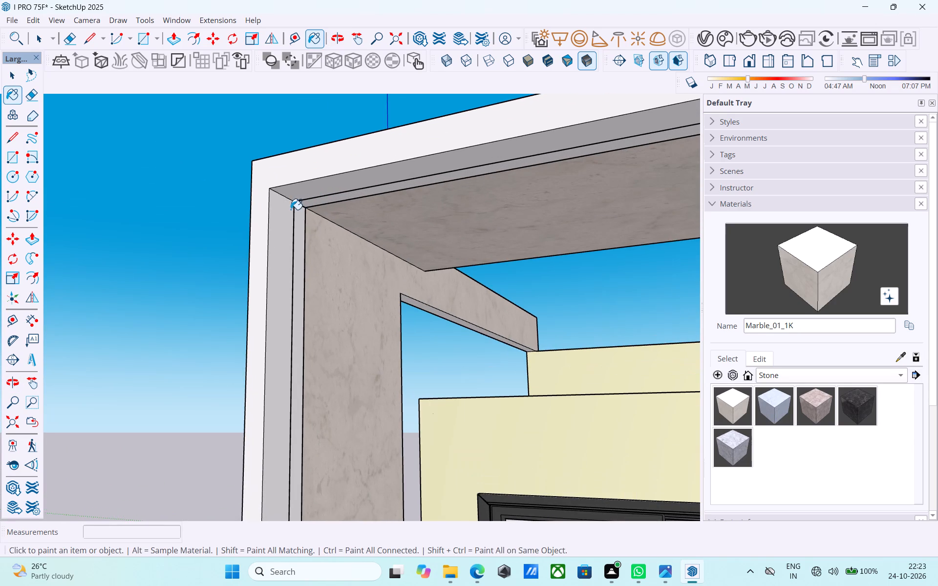
{"action": "left_click", "coordinate": [304, 197]}
{"action": "scroll", "coordinate": [300, 197], "scroll_direction": "down", "scroll_amount": 12}
{"action": "scroll", "coordinate": [300, 207], "scroll_direction": "up", "scroll_amount": 1}
{"action": "scroll", "coordinate": [302, 210], "scroll_direction": "down", "scroll_amount": 10}
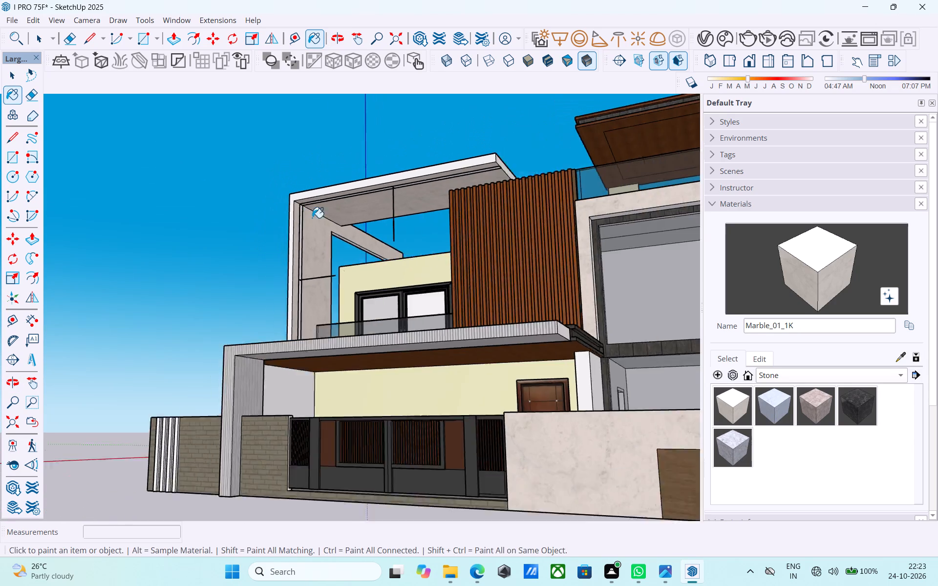
Paint the front, outer side and top faces of the entrance gate's portal frame with Marble_01_1K.
{"action": "middle_click_drag", "start_coordinate": [318, 226], "coordinate": [489, 314]}
{"action": "middle_click_drag", "start_coordinate": [448, 317], "coordinate": [501, 308]}
{"action": "scroll", "coordinate": [355, 318], "scroll_direction": "up", "scroll_amount": 6}
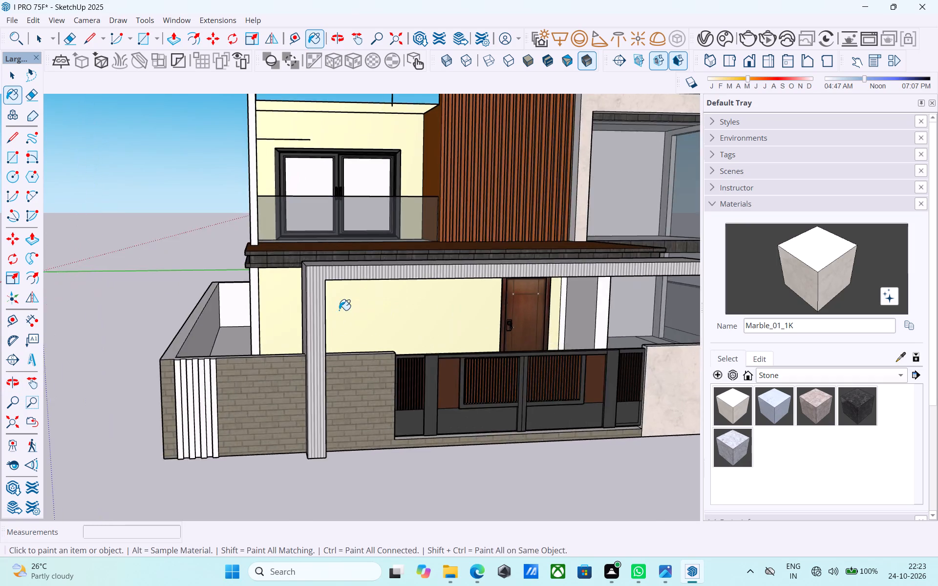
{"action": "scroll", "coordinate": [339, 310], "scroll_direction": "up", "scroll_amount": 3}
{"action": "left_click", "coordinate": [314, 299]}
{"action": "middle_click_drag", "start_coordinate": [310, 294], "coordinate": [516, 389]}
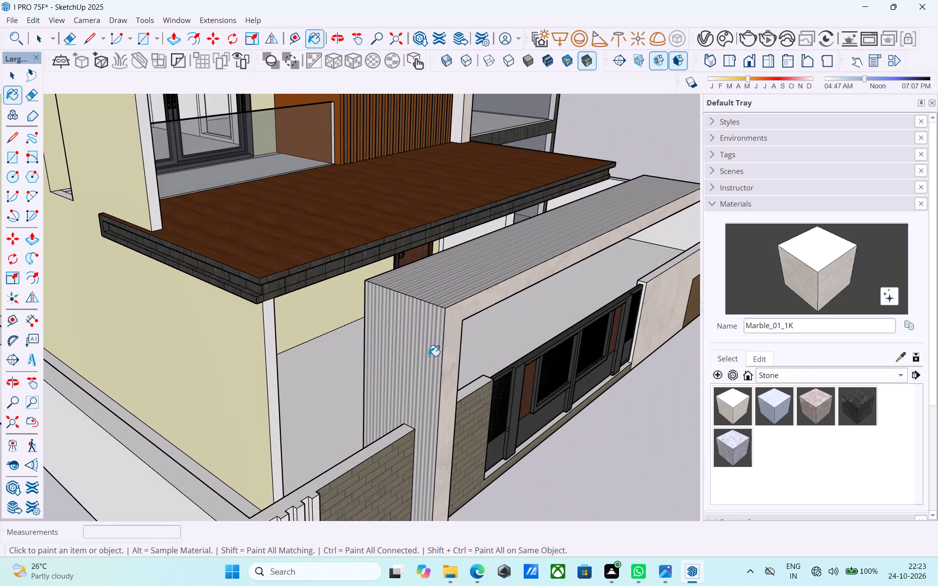
{"action": "left_click", "coordinate": [428, 356]}
{"action": "left_click", "coordinate": [437, 296]}
Paint the gate portal's beam underside, inner post face and free beam end with Marble_01_1K.
{"action": "middle_click_drag", "start_coordinate": [469, 325], "coordinate": [270, 202], "text": "shift"}
{"action": "scroll", "coordinate": [267, 201], "scroll_direction": "up", "scroll_amount": 4}
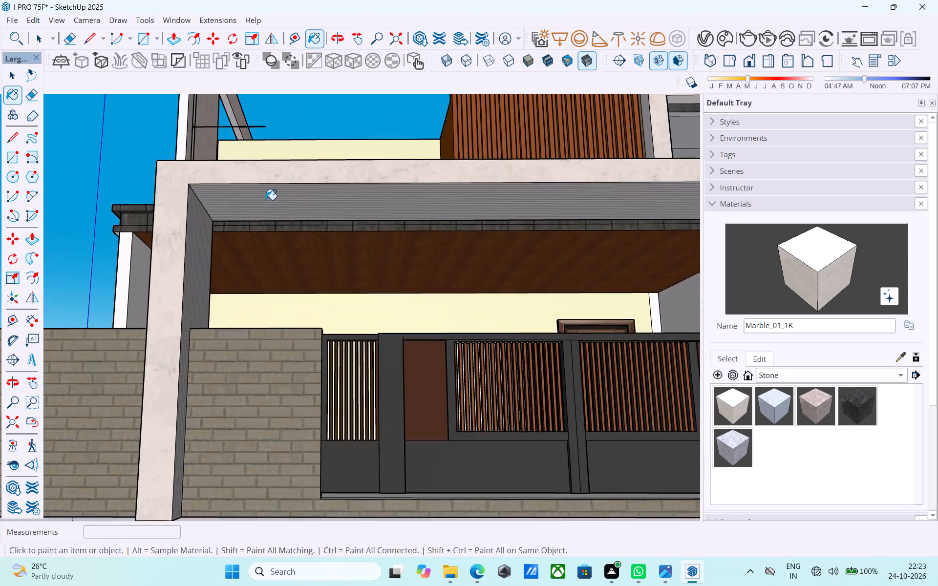
{"action": "left_click", "coordinate": [265, 200]}
{"action": "left_click", "coordinate": [200, 231]}
{"action": "scroll", "coordinate": [224, 229], "scroll_direction": "down", "scroll_amount": 11}
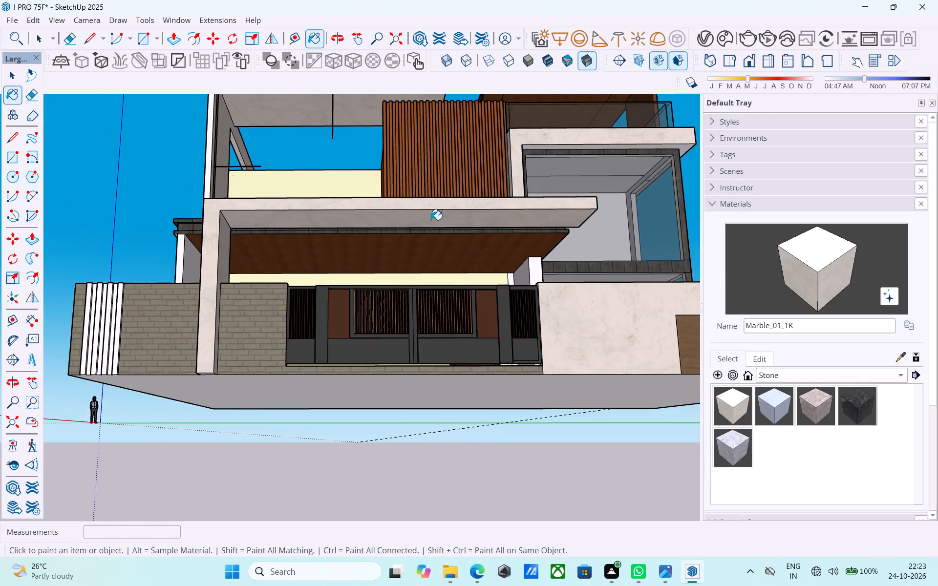
{"action": "middle_click_drag", "start_coordinate": [446, 226], "coordinate": [181, 290], "text": "shift"}
{"action": "scroll", "coordinate": [377, 233], "scroll_direction": "up", "scroll_amount": 1}
{"action": "left_click", "coordinate": [391, 218]}
{"action": "scroll", "coordinate": [385, 217], "scroll_direction": "down", "scroll_amount": 2}
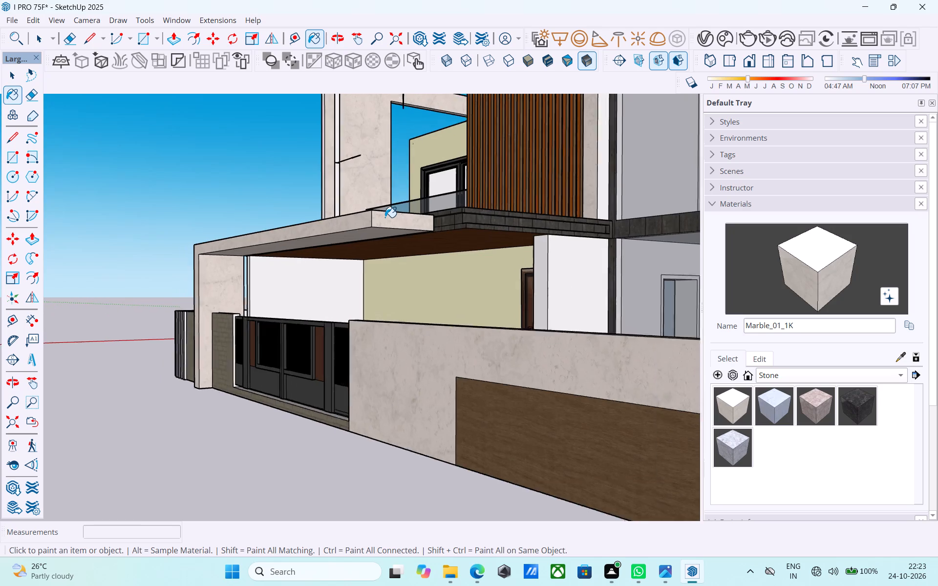
Paint the front and glazing-side faces of the ground-floor pier beside the entrance door with Marble_01_1K.
{"action": "scroll", "coordinate": [385, 217], "scroll_direction": "down", "scroll_amount": 7}
{"action": "middle_click_drag", "start_coordinate": [405, 228], "coordinate": [643, 296]}
{"action": "scroll", "coordinate": [584, 265], "scroll_direction": "down", "scroll_amount": 4}
{"action": "middle_click_drag", "start_coordinate": [579, 271], "coordinate": [410, 322]}
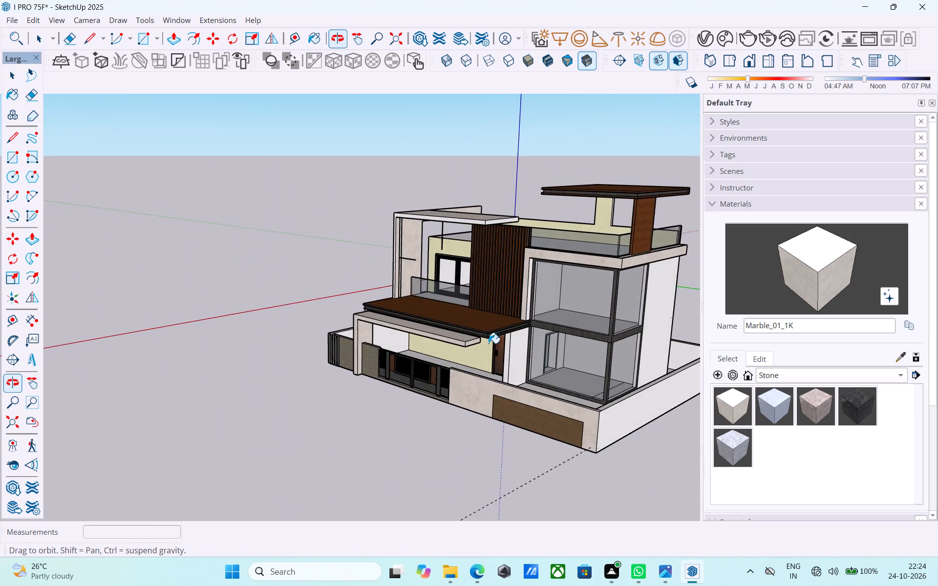
{"action": "scroll", "coordinate": [489, 343], "scroll_direction": "up", "scroll_amount": 4}
{"action": "left_click", "coordinate": [537, 356]}
{"action": "scroll", "coordinate": [537, 356], "scroll_direction": "up", "scroll_amount": 7}
{"action": "left_click", "coordinate": [509, 346]}
{"action": "scroll", "coordinate": [508, 341], "scroll_direction": "down", "scroll_amount": 5}
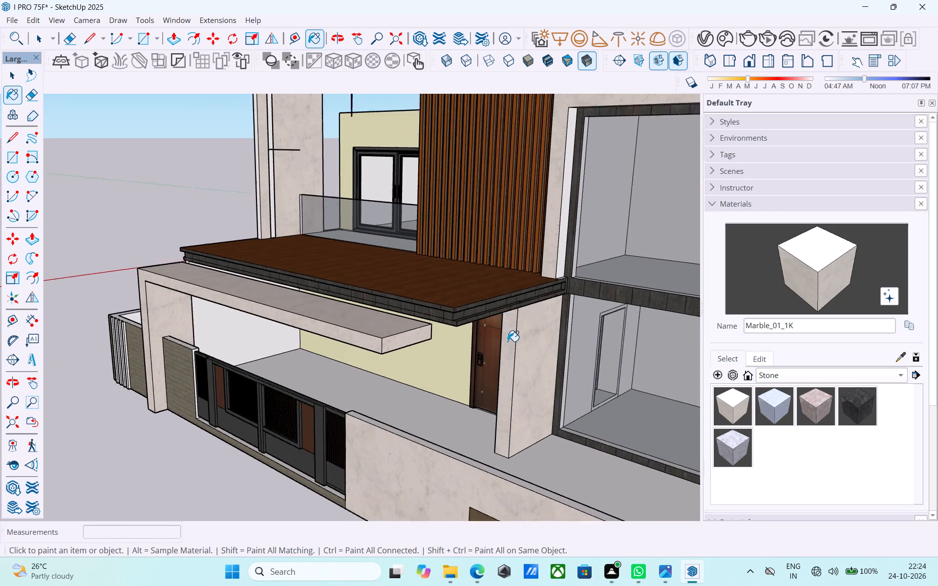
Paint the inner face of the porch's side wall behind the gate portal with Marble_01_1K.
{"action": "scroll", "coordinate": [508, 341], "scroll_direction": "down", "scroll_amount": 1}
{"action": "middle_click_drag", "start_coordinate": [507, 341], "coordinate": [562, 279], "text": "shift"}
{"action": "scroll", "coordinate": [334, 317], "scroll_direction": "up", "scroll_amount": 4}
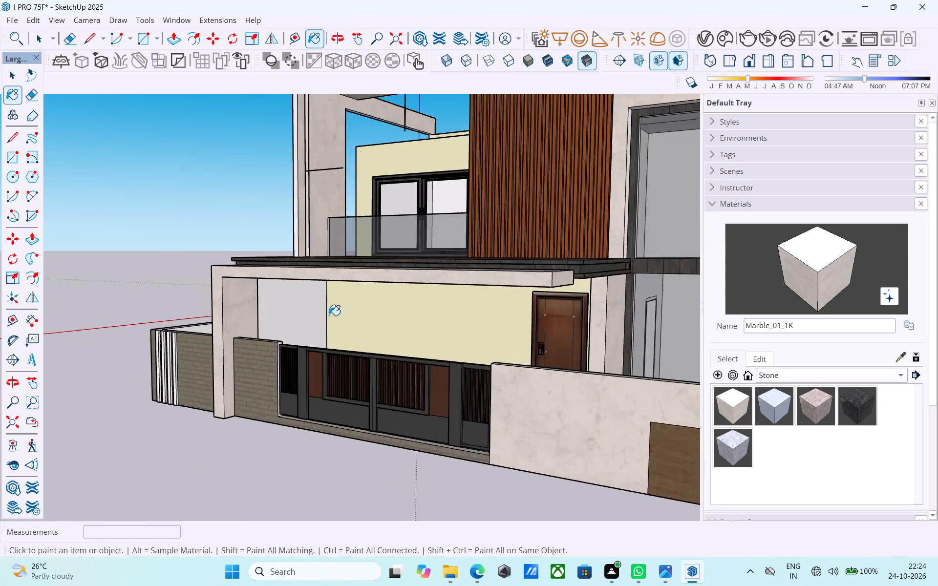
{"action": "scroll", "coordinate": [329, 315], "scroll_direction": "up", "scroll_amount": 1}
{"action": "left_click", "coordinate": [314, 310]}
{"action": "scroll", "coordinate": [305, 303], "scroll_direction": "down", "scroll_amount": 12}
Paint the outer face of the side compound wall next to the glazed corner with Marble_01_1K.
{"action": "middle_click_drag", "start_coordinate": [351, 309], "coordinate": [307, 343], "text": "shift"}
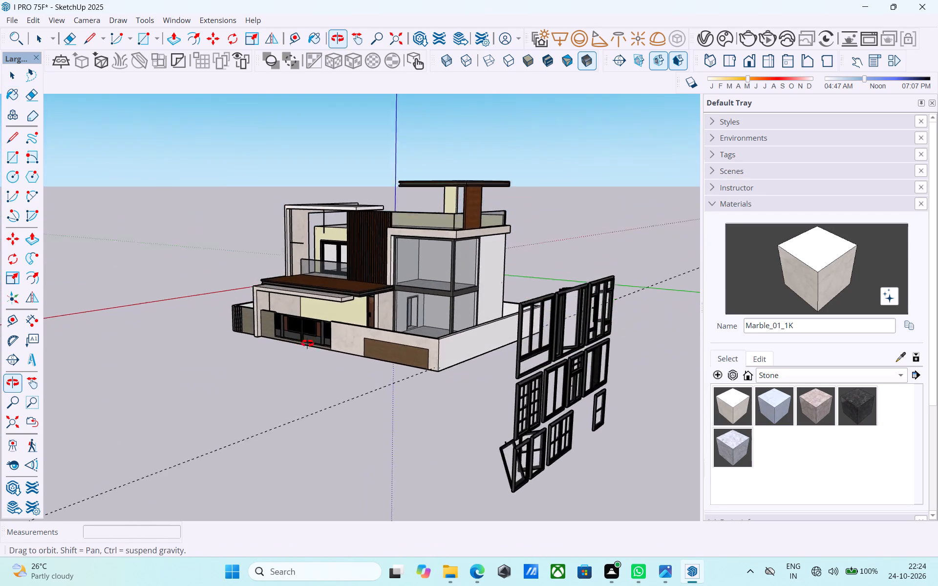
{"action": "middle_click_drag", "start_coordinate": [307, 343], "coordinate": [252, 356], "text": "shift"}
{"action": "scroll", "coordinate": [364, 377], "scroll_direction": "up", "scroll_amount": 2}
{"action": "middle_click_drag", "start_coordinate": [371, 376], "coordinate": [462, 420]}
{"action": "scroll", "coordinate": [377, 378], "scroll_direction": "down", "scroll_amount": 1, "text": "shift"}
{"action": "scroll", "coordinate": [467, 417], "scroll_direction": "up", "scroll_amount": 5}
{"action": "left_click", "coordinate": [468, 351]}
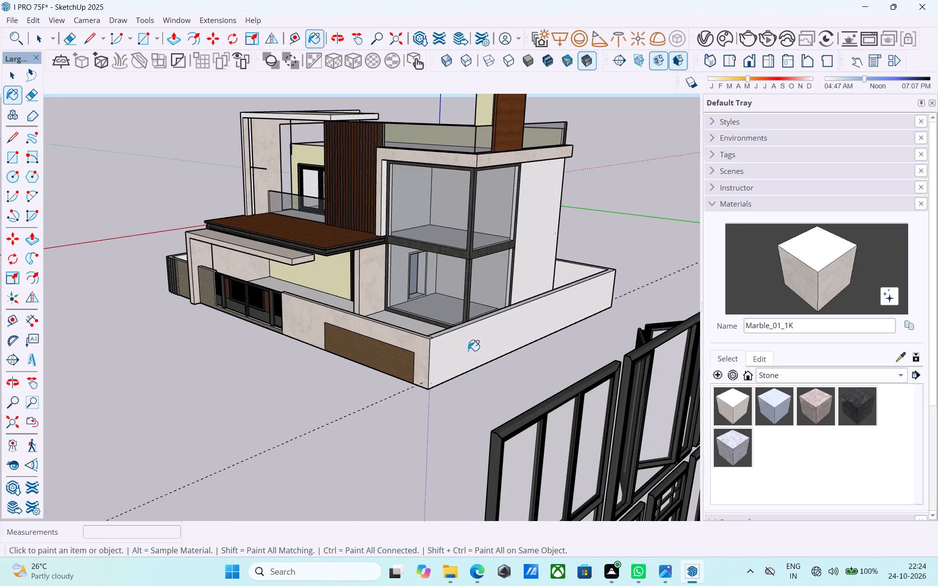
Paint the side compound wall next to the glazed corner with Brick_09_1K from the Brick materials.
{"action": "left_click", "coordinate": [797, 376]}
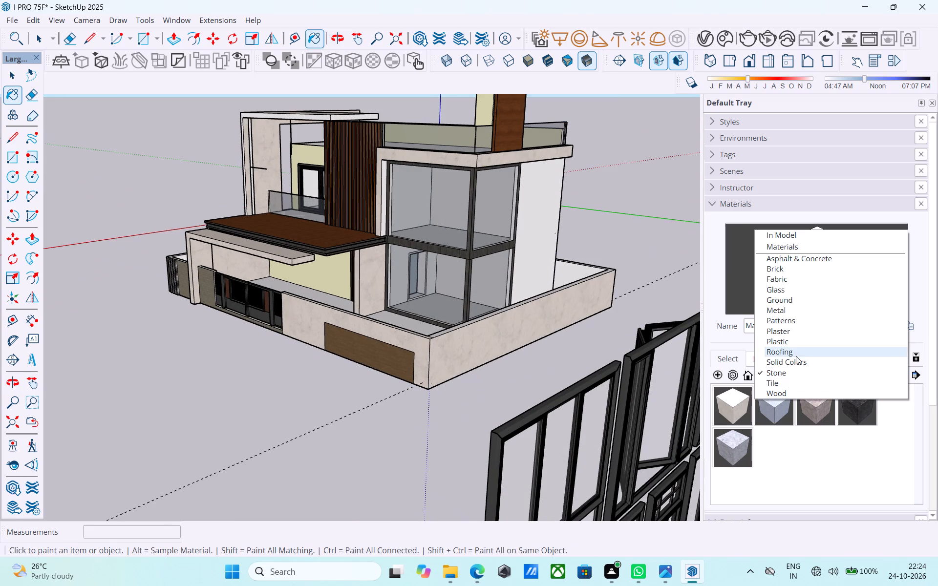
{"action": "left_click", "coordinate": [791, 272]}
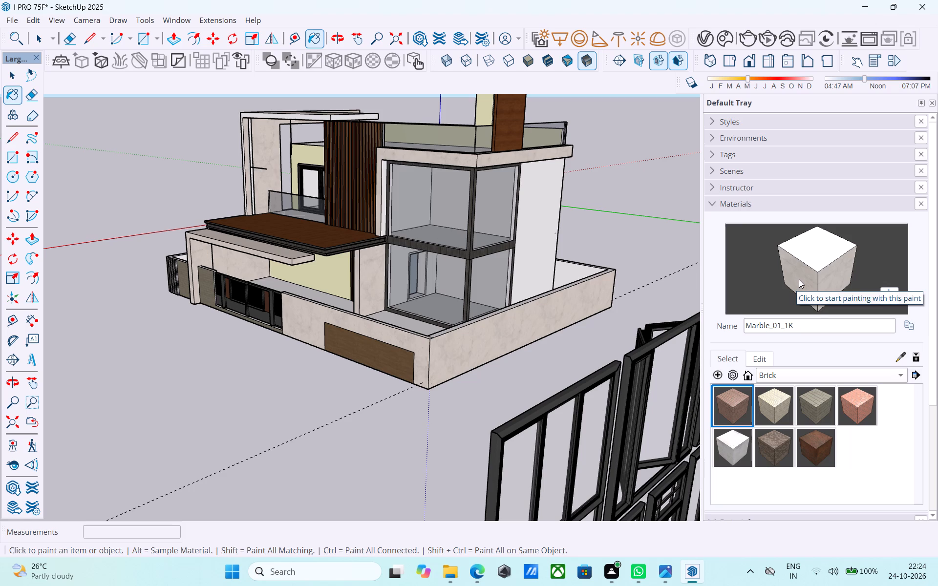
{"action": "left_click", "coordinate": [811, 408]}
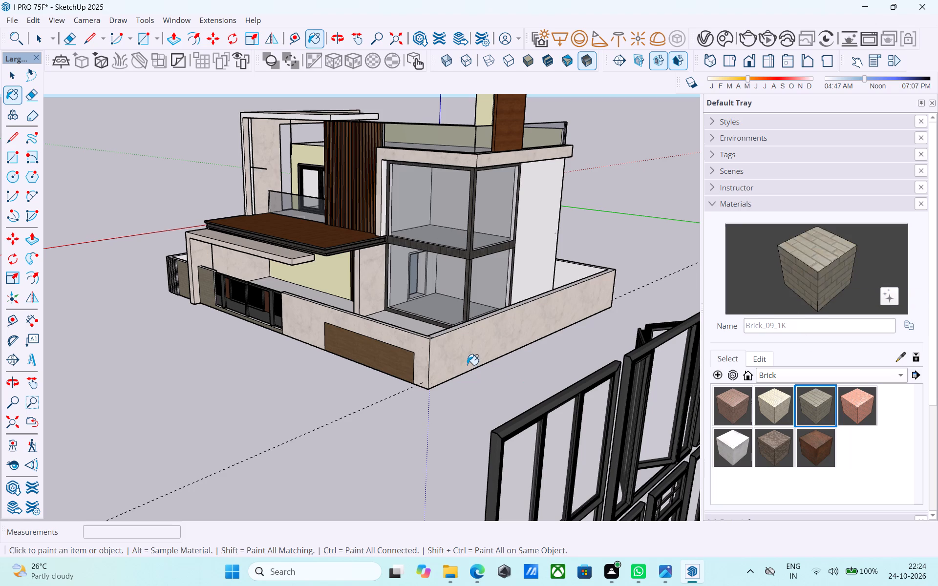
{"action": "left_click", "coordinate": [467, 365]}
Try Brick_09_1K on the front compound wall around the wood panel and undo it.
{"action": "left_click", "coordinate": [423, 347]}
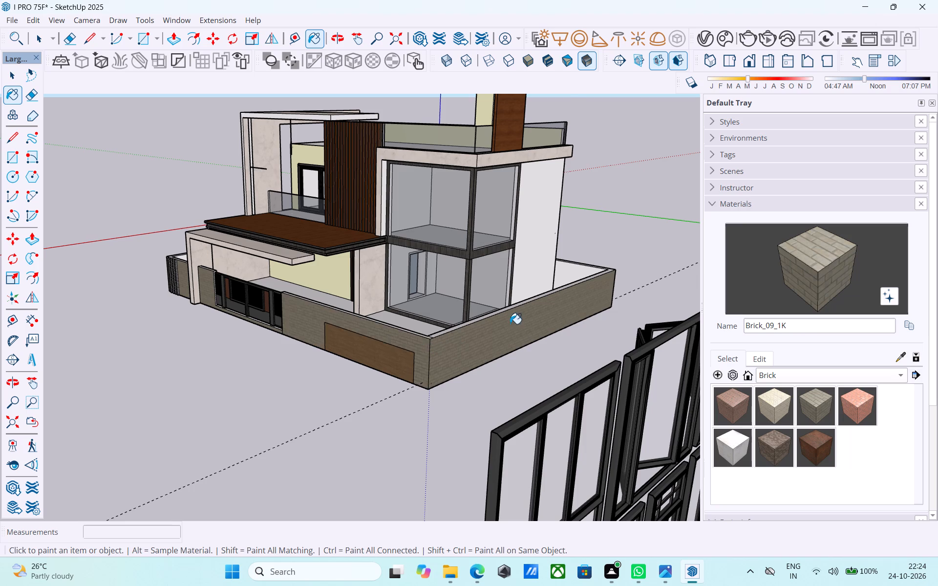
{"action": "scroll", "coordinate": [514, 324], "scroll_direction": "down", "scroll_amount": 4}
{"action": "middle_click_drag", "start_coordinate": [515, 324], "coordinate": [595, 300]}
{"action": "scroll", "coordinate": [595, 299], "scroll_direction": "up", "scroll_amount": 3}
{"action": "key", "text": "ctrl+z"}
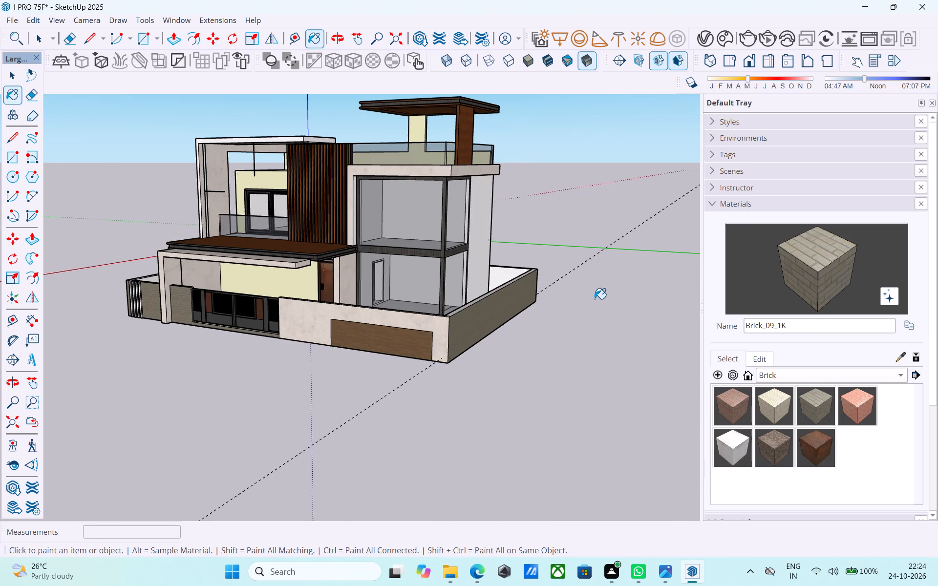
Paint the outer faces of the rear and opposite side compound walls with Brick_09_1K.
{"action": "middle_click_drag", "start_coordinate": [477, 329], "coordinate": [345, 348]}
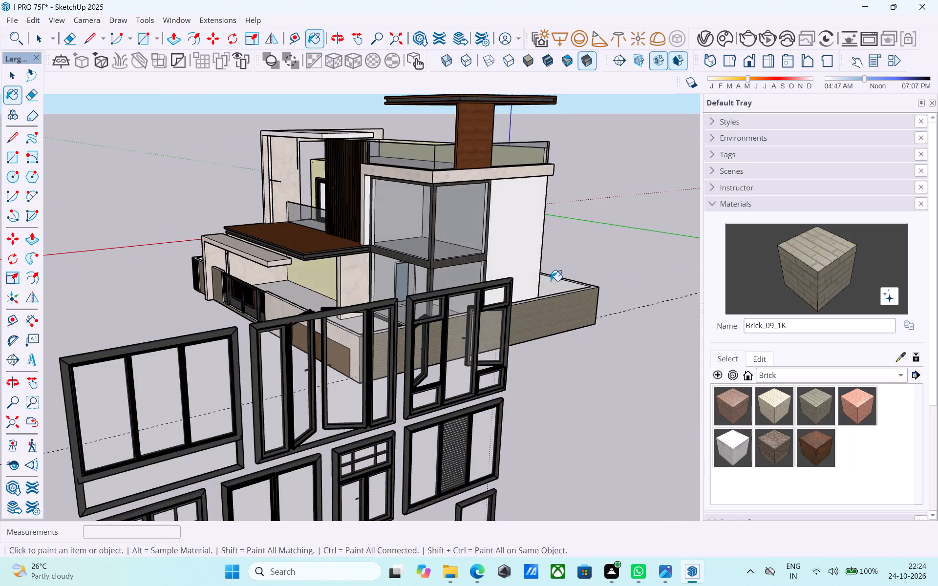
{"action": "middle_click_drag", "start_coordinate": [550, 281], "coordinate": [310, 302]}
{"action": "middle_click_drag", "start_coordinate": [555, 286], "coordinate": [420, 252]}
{"action": "scroll", "coordinate": [440, 321], "scroll_direction": "up", "scroll_amount": 3}
{"action": "left_click", "coordinate": [441, 321]}
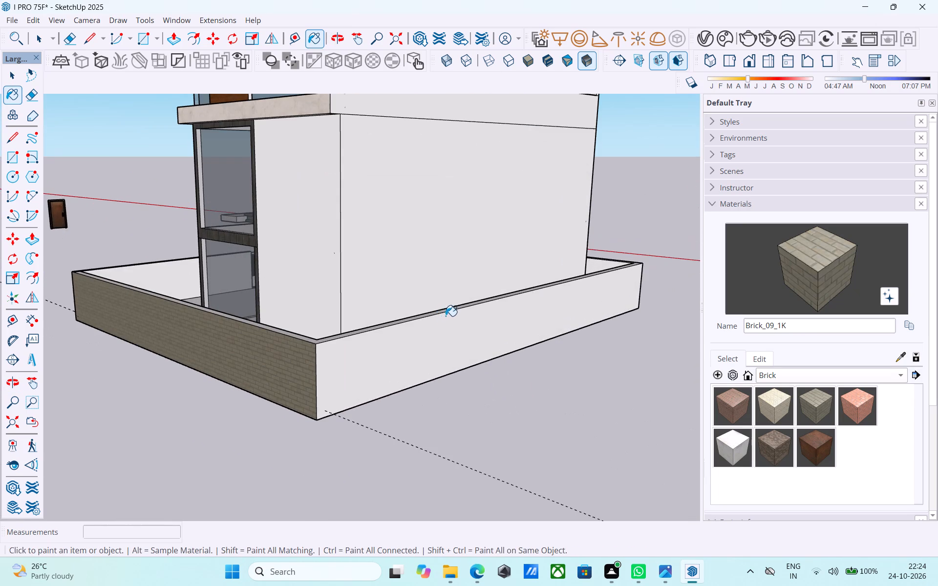
{"action": "scroll", "coordinate": [446, 316], "scroll_direction": "down", "scroll_amount": 4}
{"action": "scroll", "coordinate": [483, 317], "scroll_direction": "up", "scroll_amount": 1}
{"action": "scroll", "coordinate": [522, 300], "scroll_direction": "down", "scroll_amount": 4}
{"action": "middle_click_drag", "start_coordinate": [540, 295], "coordinate": [235, 281]}
{"action": "middle_click_drag", "start_coordinate": [414, 289], "coordinate": [382, 306]}
{"action": "scroll", "coordinate": [412, 319], "scroll_direction": "up", "scroll_amount": 5}
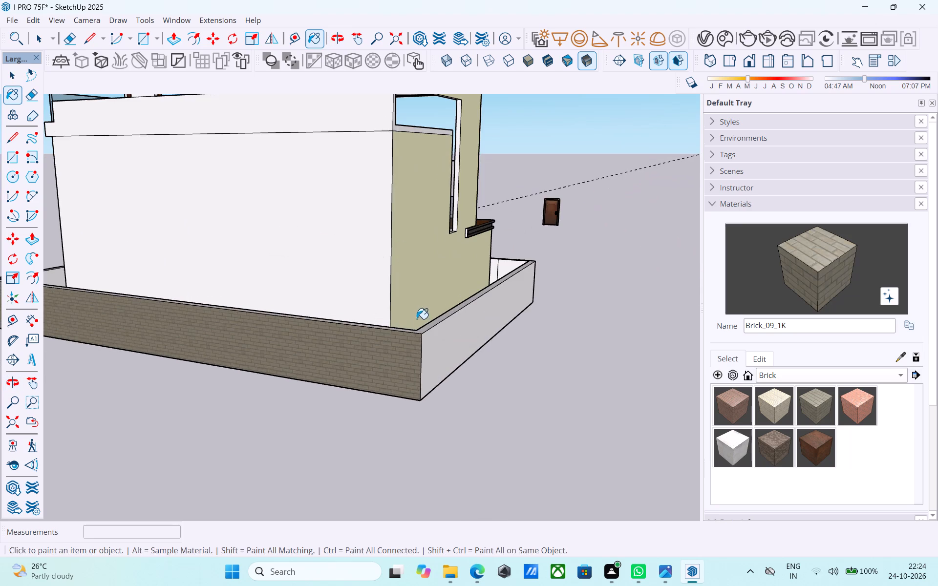
{"action": "left_click", "coordinate": [465, 346]}
Paint the front compound wall around the wood panel with Brick_09_1K.
{"action": "scroll", "coordinate": [477, 331], "scroll_direction": "down", "scroll_amount": 6}
{"action": "middle_click_drag", "start_coordinate": [482, 332], "coordinate": [253, 321]}
{"action": "middle_click_drag", "start_coordinate": [454, 304], "coordinate": [192, 327]}
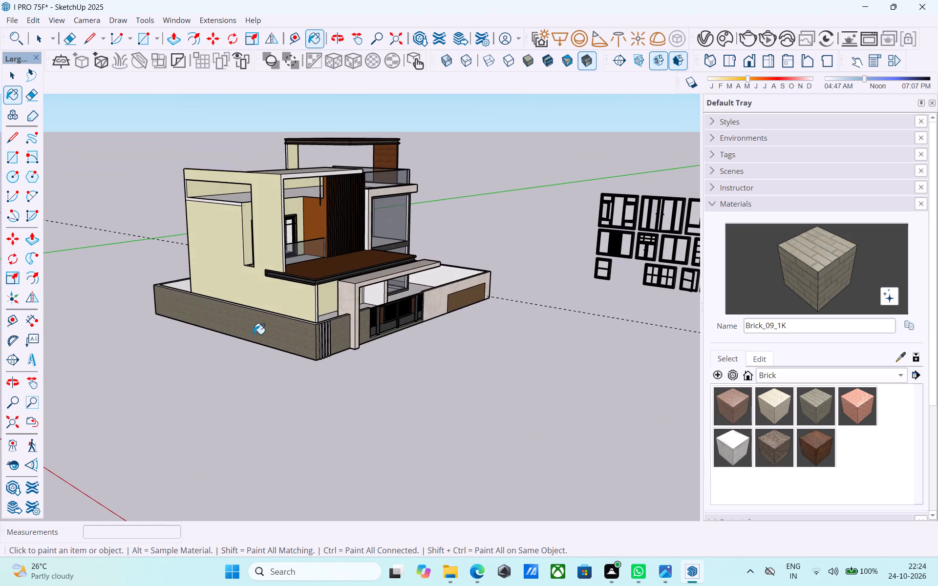
{"action": "middle_click_drag", "start_coordinate": [377, 313], "coordinate": [283, 305]}
{"action": "middle_click_drag", "start_coordinate": [469, 261], "coordinate": [355, 268]}
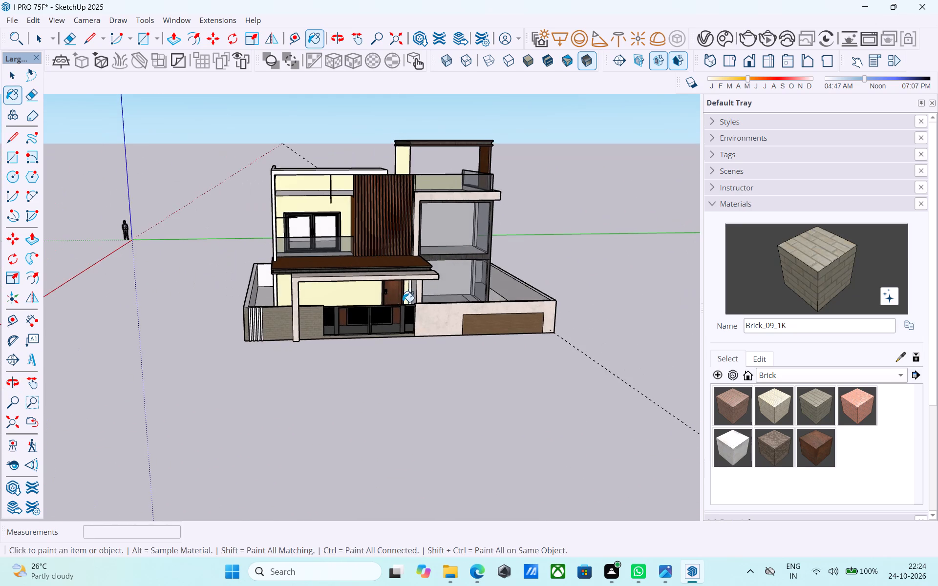
{"action": "scroll", "coordinate": [439, 306], "scroll_direction": "up", "scroll_amount": 5}
{"action": "left_click", "coordinate": [442, 308]}
Examine the front elevation and its brick compound wall from several angles.
{"action": "scroll", "coordinate": [448, 302], "scroll_direction": "down", "scroll_amount": 7}
{"action": "middle_click_drag", "start_coordinate": [474, 308], "coordinate": [350, 292]}
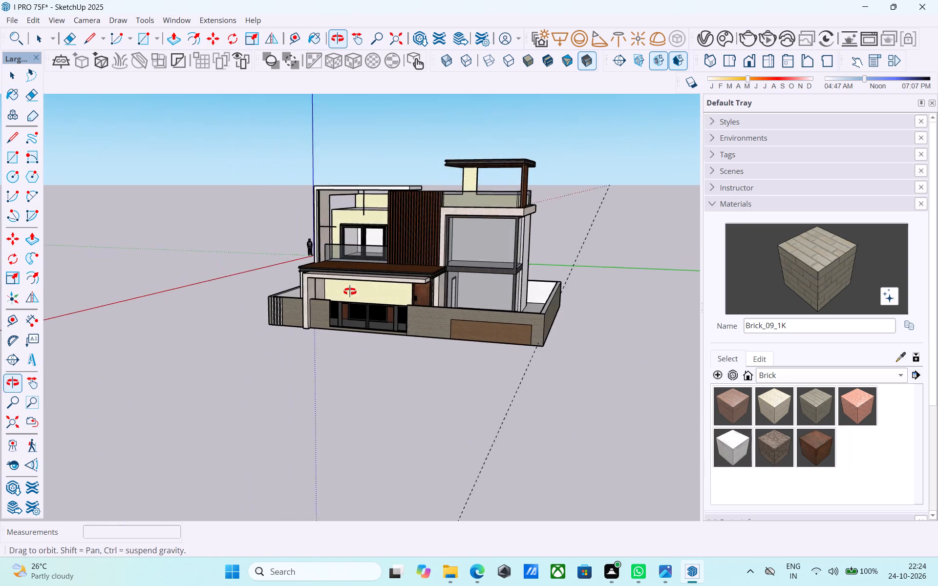
{"action": "middle_click_drag", "start_coordinate": [350, 292], "coordinate": [351, 290]}
{"action": "scroll", "coordinate": [354, 287], "scroll_direction": "up", "scroll_amount": 4}
{"action": "scroll", "coordinate": [354, 287], "scroll_direction": "down", "scroll_amount": 3}
{"action": "middle_click_drag", "start_coordinate": [396, 284], "coordinate": [517, 286]}
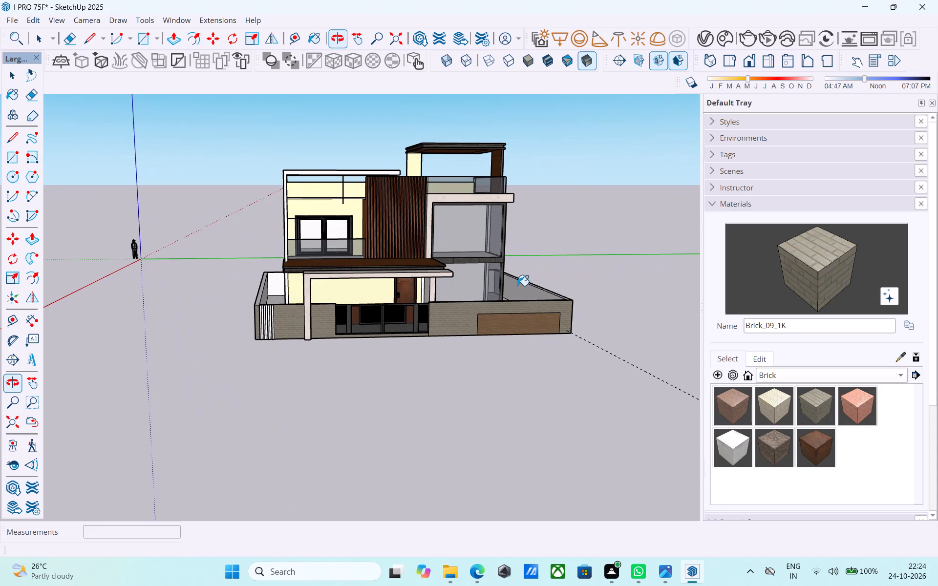
{"action": "middle_click_drag", "start_coordinate": [514, 286], "coordinate": [340, 272]}
{"action": "scroll", "coordinate": [343, 293], "scroll_direction": "up", "scroll_amount": 4}
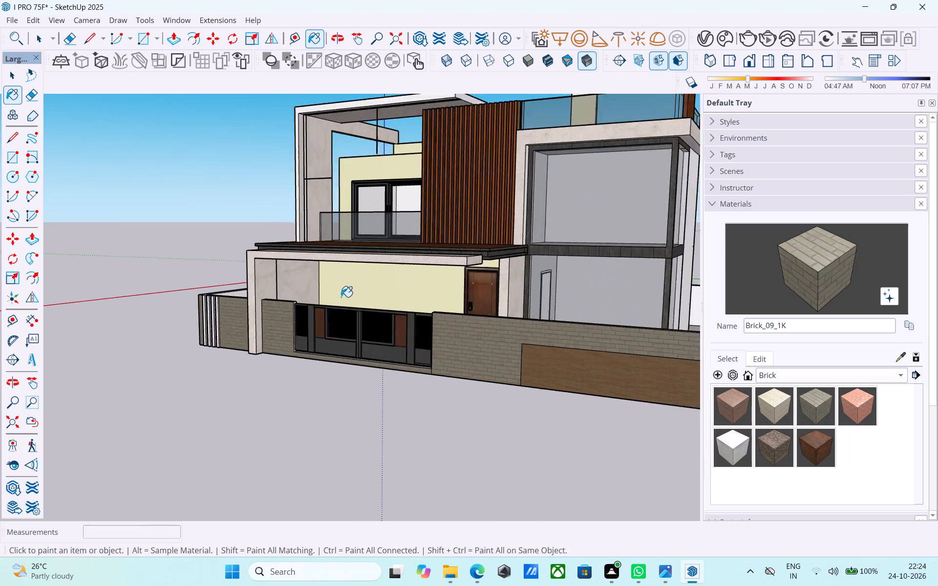
{"action": "scroll", "coordinate": [341, 297], "scroll_direction": "up", "scroll_amount": 1}
{"action": "middle_click_drag", "start_coordinate": [336, 293], "coordinate": [341, 248]}
{"action": "scroll", "coordinate": [337, 259], "scroll_direction": "down", "scroll_amount": 5}
{"action": "middle_click_drag", "start_coordinate": [340, 278], "coordinate": [341, 304]}
{"action": "scroll", "coordinate": [341, 304], "scroll_direction": "up", "scroll_amount": 4}
{"action": "scroll", "coordinate": [341, 305], "scroll_direction": "down", "scroll_amount": 4}
{"action": "middle_click_drag", "start_coordinate": [341, 305], "coordinate": [497, 362]}
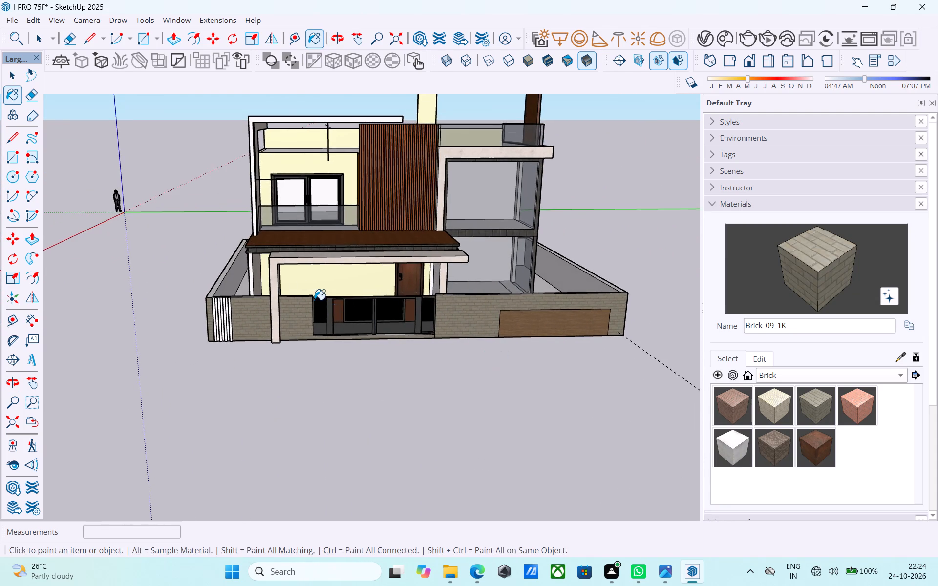
Paint the inner face and front end of the porch's side wall behind the gate portal with Brick_09_1K.
{"action": "scroll", "coordinate": [279, 290], "scroll_direction": "up", "scroll_amount": 5}
{"action": "middle_click_drag", "start_coordinate": [256, 284], "coordinate": [232, 281]}
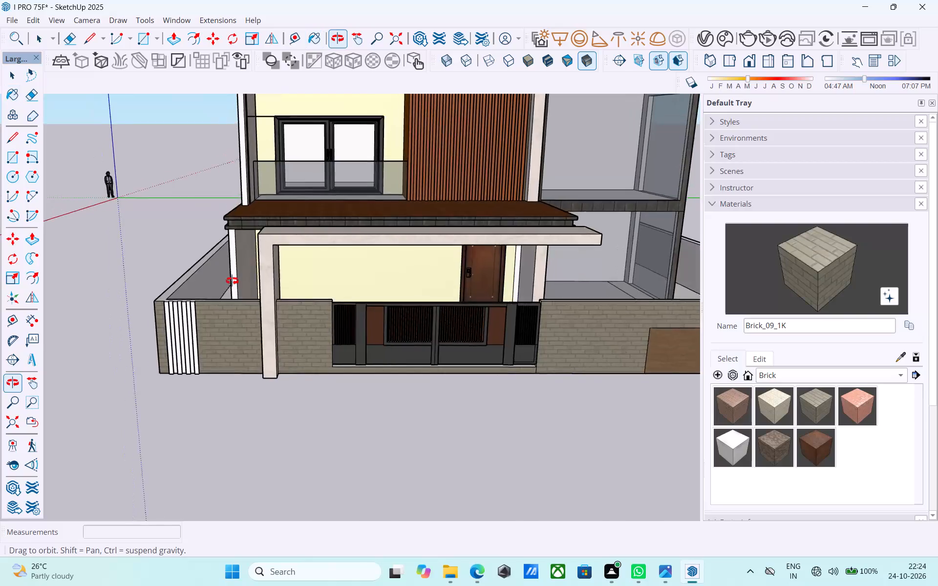
{"action": "middle_click_drag", "start_coordinate": [232, 281], "coordinate": [229, 278]}
{"action": "scroll", "coordinate": [229, 279], "scroll_direction": "up", "scroll_amount": 4}
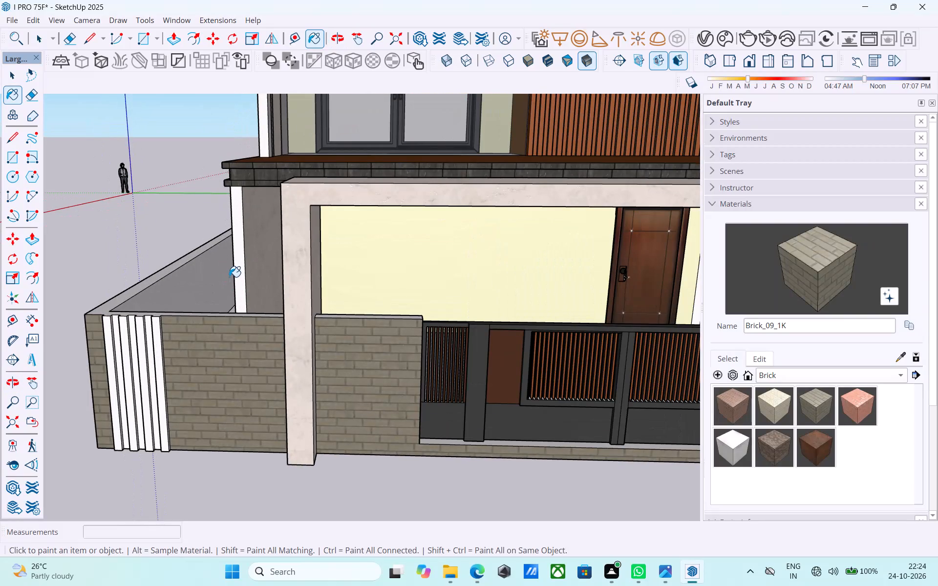
{"action": "scroll", "coordinate": [243, 263], "scroll_direction": "up", "scroll_amount": 4}
{"action": "left_click", "coordinate": [257, 257]}
{"action": "left_click", "coordinate": [237, 248]}
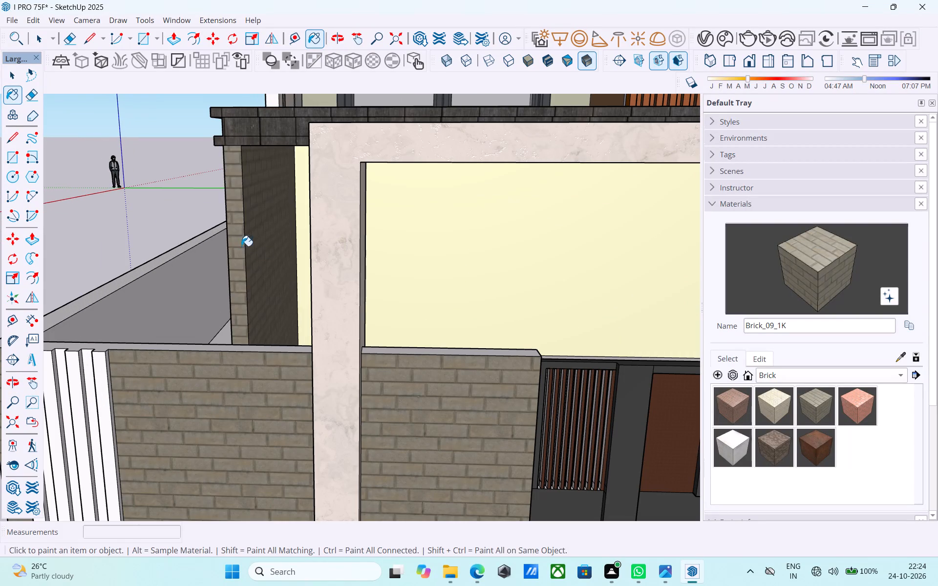
Paint the door-side face of the pier beside the entrance door with Brick_09_1K.
{"action": "middle_click_drag", "start_coordinate": [290, 237], "coordinate": [507, 214]}
{"action": "scroll", "coordinate": [336, 248], "scroll_direction": "down", "scroll_amount": 5}
{"action": "scroll", "coordinate": [382, 243], "scroll_direction": "down", "scroll_amount": 2}
{"action": "middle_click_drag", "start_coordinate": [407, 240], "coordinate": [242, 260]}
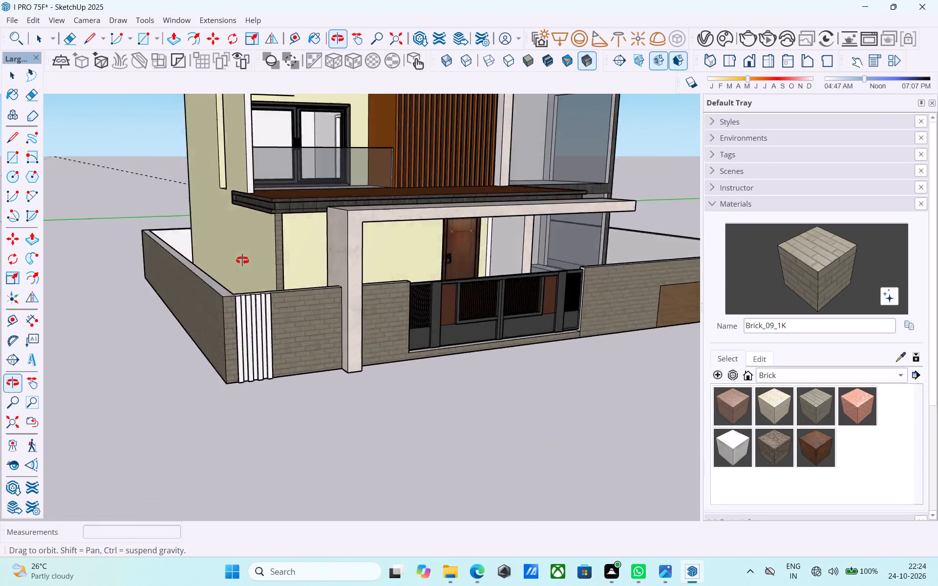
{"action": "middle_click_drag", "start_coordinate": [242, 260], "coordinate": [386, 262]}
{"action": "scroll", "coordinate": [436, 264], "scroll_direction": "up", "scroll_amount": 5}
{"action": "left_click", "coordinate": [481, 249]}
Erase the vertical edge separating the cream entrance-door wall from the narrow white strip beside the brick pier.
{"action": "scroll", "coordinate": [482, 249], "scroll_direction": "up", "scroll_amount": 3}
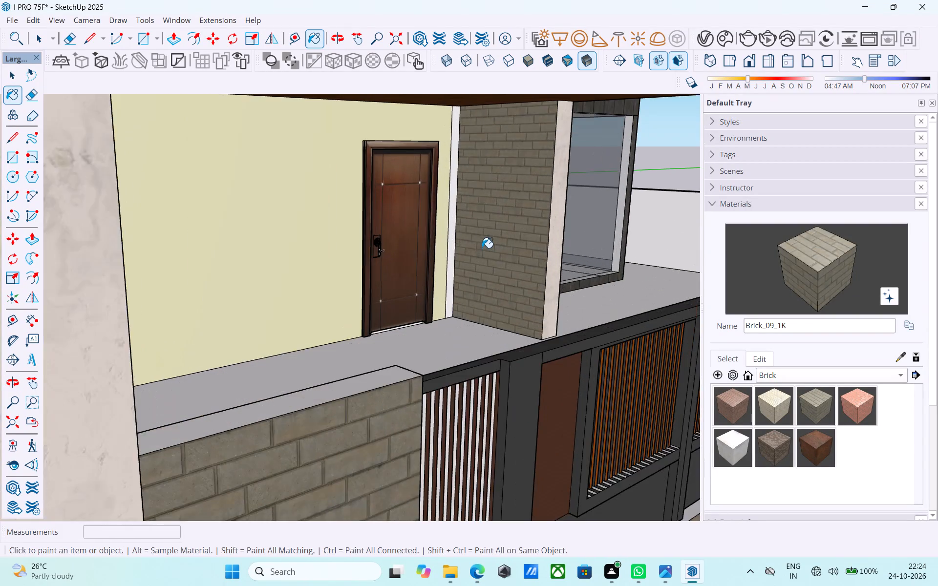
{"action": "middle_click_drag", "start_coordinate": [481, 248], "coordinate": [427, 252]}
{"action": "key", "text": "e"}
{"action": "scroll", "coordinate": [509, 231], "scroll_direction": "up", "scroll_amount": 2}
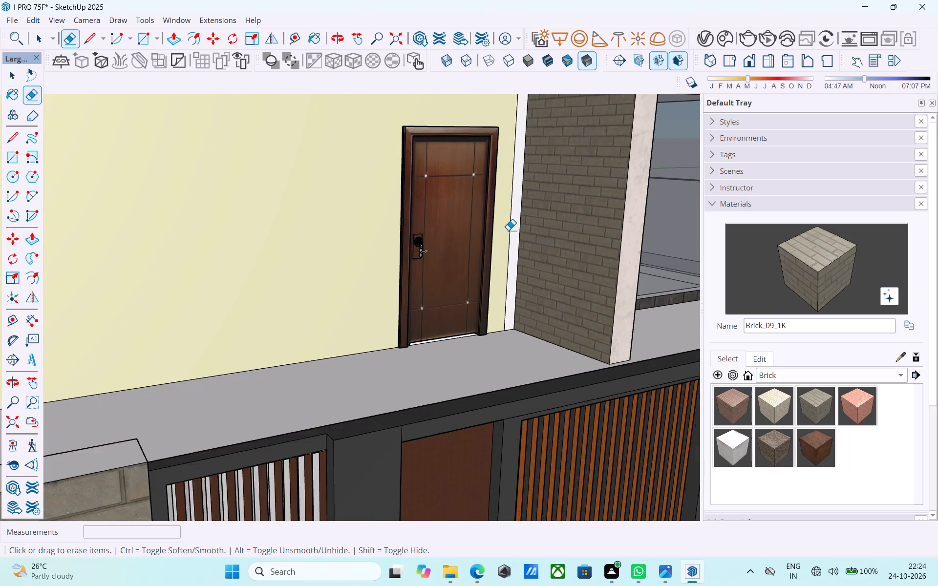
{"action": "scroll", "coordinate": [508, 230], "scroll_direction": "up", "scroll_amount": 2}
{"action": "left_click", "coordinate": [510, 225]}
{"action": "key", "text": "space"}
Paint the marble front end of the pier beside the entrance door with Brick_09_1K.
{"action": "scroll", "coordinate": [503, 225], "scroll_direction": "down", "scroll_amount": 5}
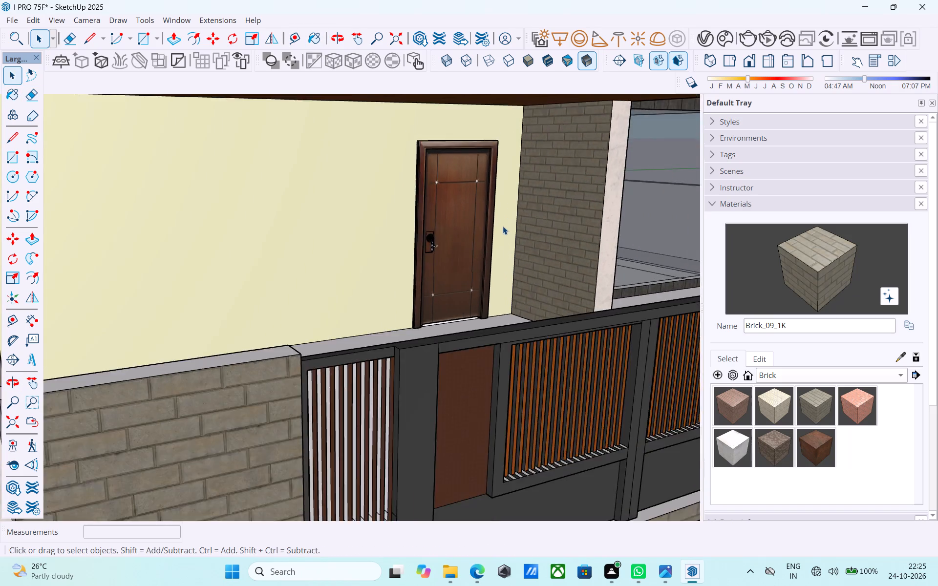
{"action": "scroll", "coordinate": [503, 226], "scroll_direction": "down", "scroll_amount": 5}
{"action": "middle_click_drag", "start_coordinate": [498, 232], "coordinate": [318, 238]}
{"action": "scroll", "coordinate": [308, 233], "scroll_direction": "down", "scroll_amount": 4}
{"action": "middle_click_drag", "start_coordinate": [490, 257], "coordinate": [357, 231]}
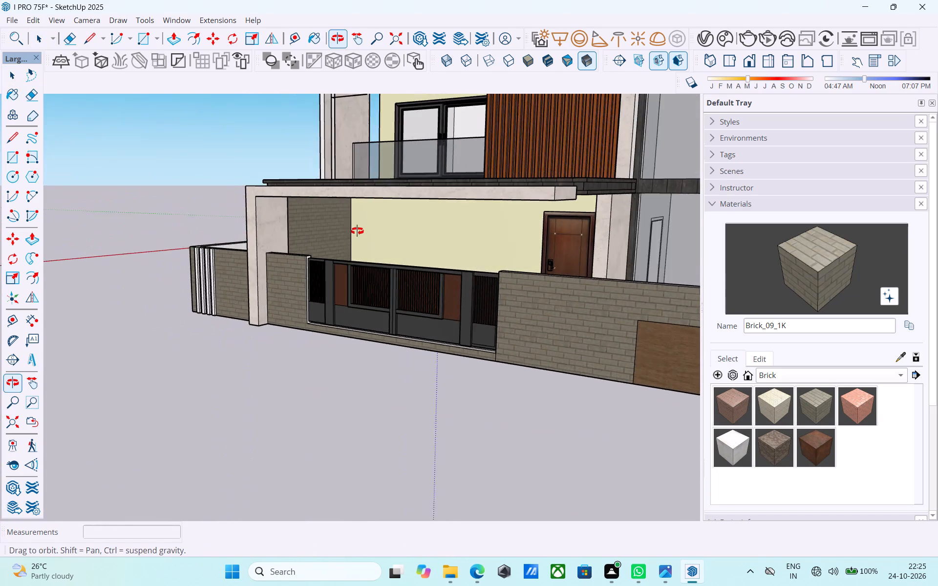
{"action": "middle_click_drag", "start_coordinate": [357, 231], "coordinate": [357, 231]}
{"action": "scroll", "coordinate": [357, 230], "scroll_direction": "down", "scroll_amount": 4}
{"action": "left_click", "coordinate": [788, 261]}
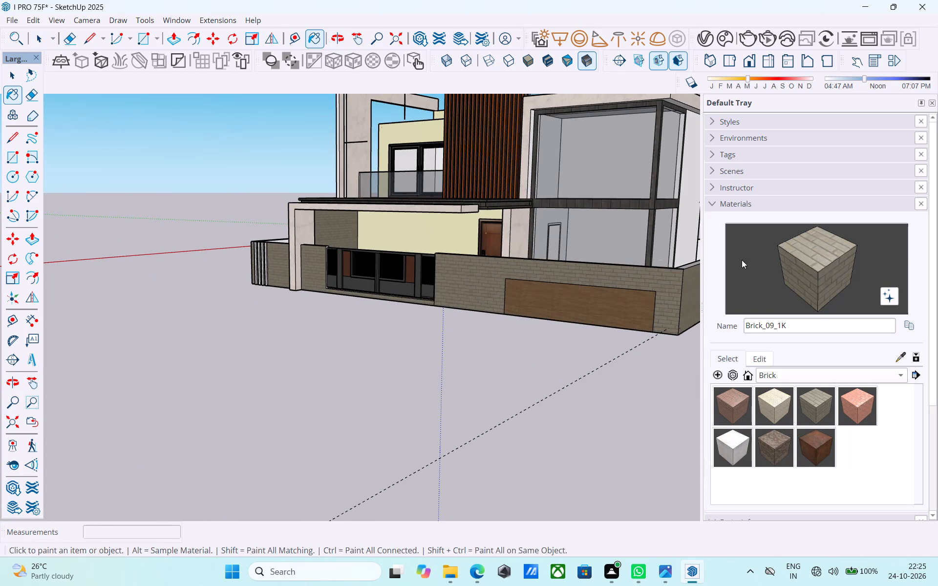
{"action": "scroll", "coordinate": [514, 235], "scroll_direction": "up", "scroll_amount": 4}
{"action": "left_click", "coordinate": [514, 235]}
{"action": "scroll", "coordinate": [511, 236], "scroll_direction": "up", "scroll_amount": 4}
{"action": "left_click", "coordinate": [504, 234]}
Paint the inner face of the side compound wall next to the two-storey glazed opening with Brick_09_1K.
{"action": "scroll", "coordinate": [503, 234], "scroll_direction": "up", "scroll_amount": 1}
{"action": "middle_click_drag", "start_coordinate": [503, 234], "coordinate": [733, 213]}
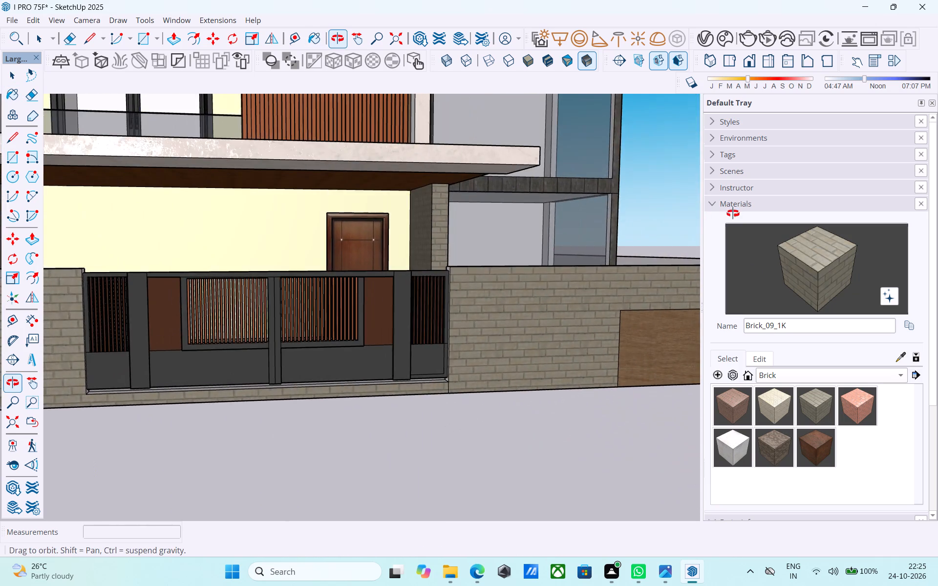
{"action": "middle_click_drag", "start_coordinate": [733, 213], "coordinate": [536, 192]}
{"action": "scroll", "coordinate": [536, 193], "scroll_direction": "down", "scroll_amount": 5}
{"action": "middle_click_drag", "start_coordinate": [526, 212], "coordinate": [492, 234]}
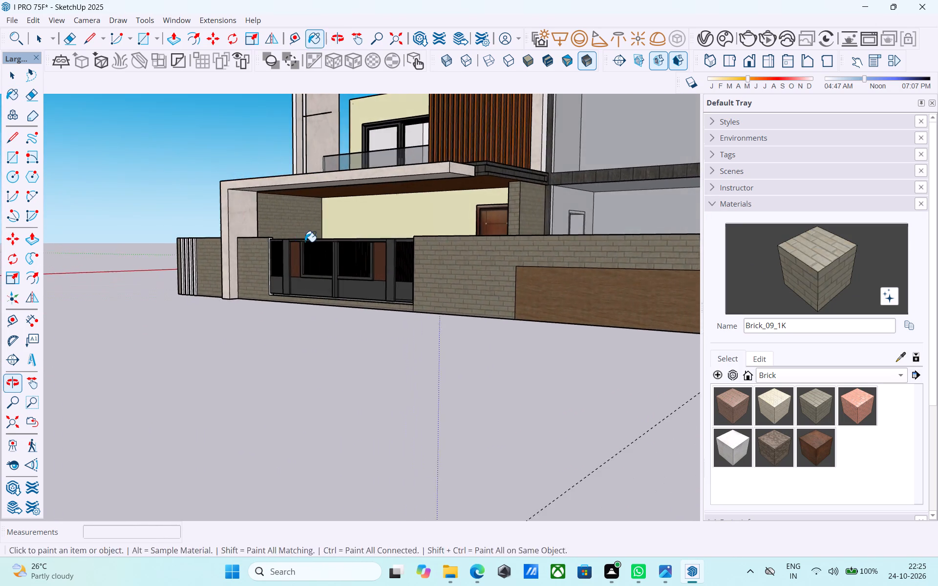
{"action": "middle_click_drag", "start_coordinate": [295, 241], "coordinate": [597, 285]}
{"action": "scroll", "coordinate": [597, 284], "scroll_direction": "up", "scroll_amount": 1}
{"action": "scroll", "coordinate": [592, 253], "scroll_direction": "down", "scroll_amount": 5}
{"action": "middle_click_drag", "start_coordinate": [589, 256], "coordinate": [491, 264]}
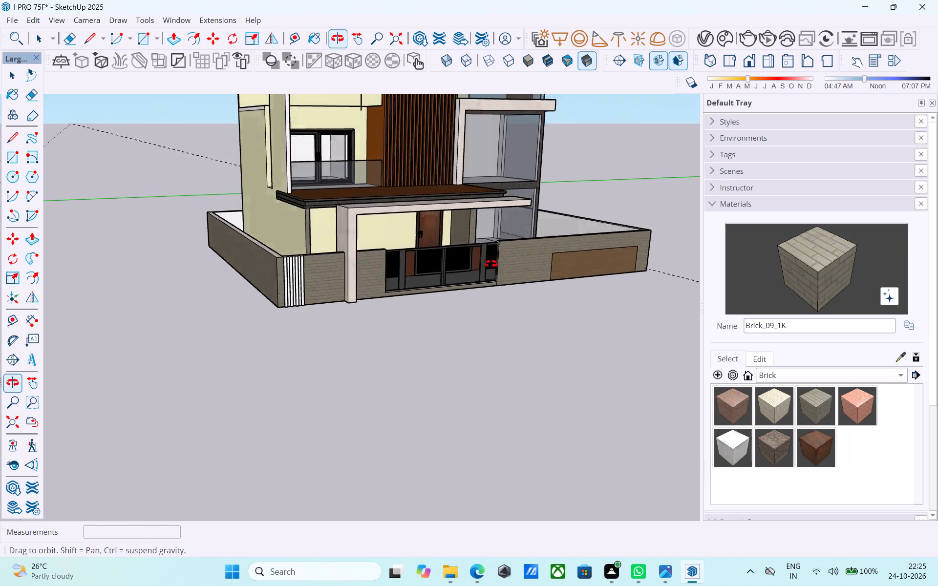
{"action": "middle_click_drag", "start_coordinate": [491, 264], "coordinate": [353, 263]}
{"action": "scroll", "coordinate": [353, 263], "scroll_direction": "up", "scroll_amount": 1}
{"action": "scroll", "coordinate": [344, 263], "scroll_direction": "down", "scroll_amount": 5}
{"action": "middle_click_drag", "start_coordinate": [415, 280], "coordinate": [597, 302]}
{"action": "scroll", "coordinate": [517, 255], "scroll_direction": "up", "scroll_amount": 5}
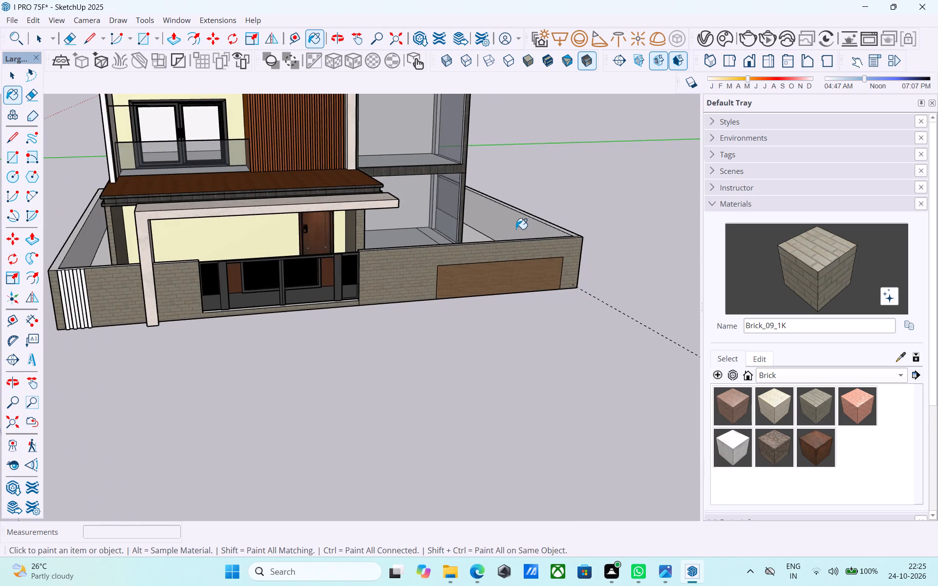
{"action": "left_click", "coordinate": [516, 229]}
Paint the inner faces of the opposite side compound wall and the rear compound wall with Brick_09_1K.
{"action": "scroll", "coordinate": [516, 229], "scroll_direction": "down", "scroll_amount": 4}
{"action": "middle_click_drag", "start_coordinate": [511, 247], "coordinate": [475, 231]}
{"action": "scroll", "coordinate": [279, 232], "scroll_direction": "up", "scroll_amount": 8}
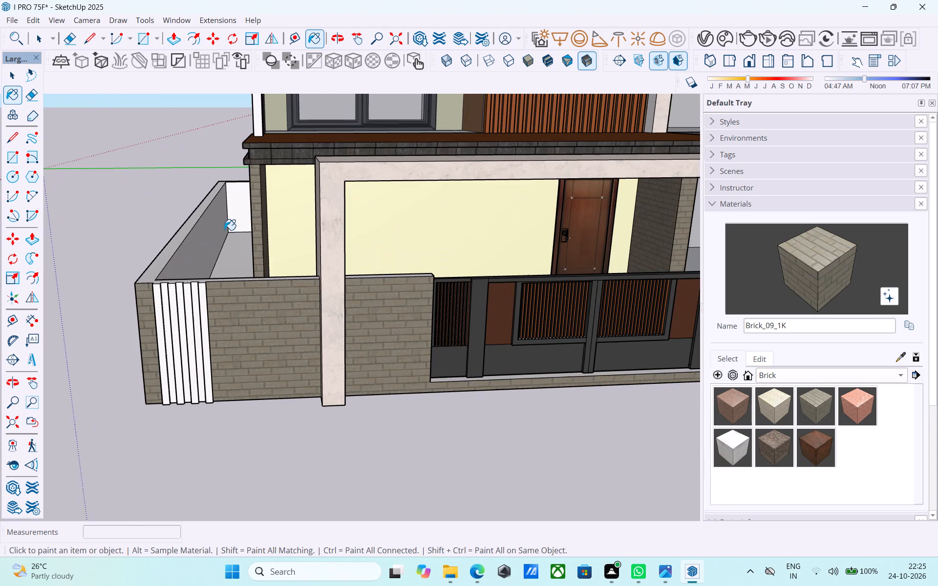
{"action": "left_click", "coordinate": [222, 229]}
{"action": "left_click", "coordinate": [239, 208]}
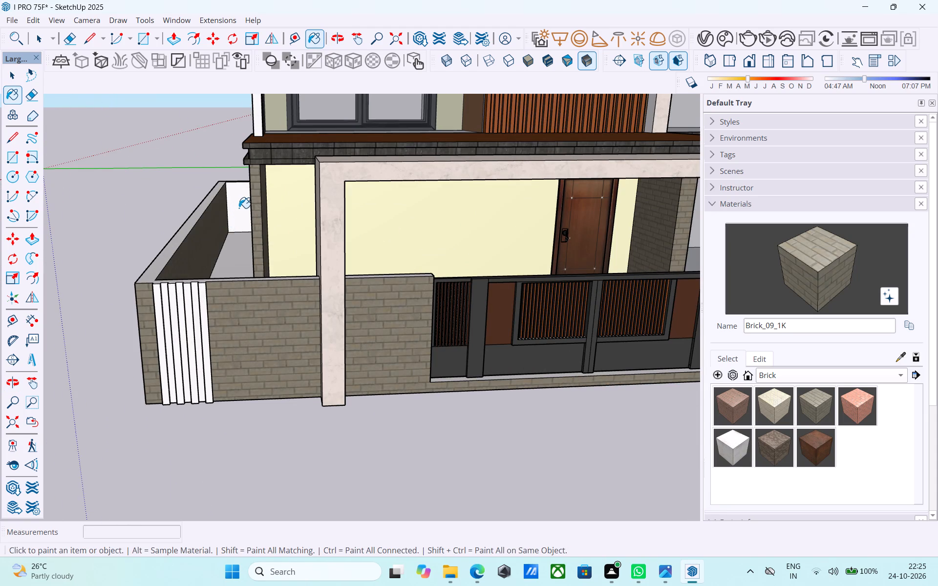
Paint the inner faces of the front compound wall on both sides of the gate with Brick_09_1K.
{"action": "scroll", "coordinate": [236, 208], "scroll_direction": "up", "scroll_amount": 1}
{"action": "scroll", "coordinate": [235, 209], "scroll_direction": "down", "scroll_amount": 10}
{"action": "middle_click_drag", "start_coordinate": [412, 236], "coordinate": [203, 236]}
{"action": "scroll", "coordinate": [472, 223], "scroll_direction": "down", "scroll_amount": 1}
{"action": "middle_click_drag", "start_coordinate": [486, 230], "coordinate": [274, 290]}
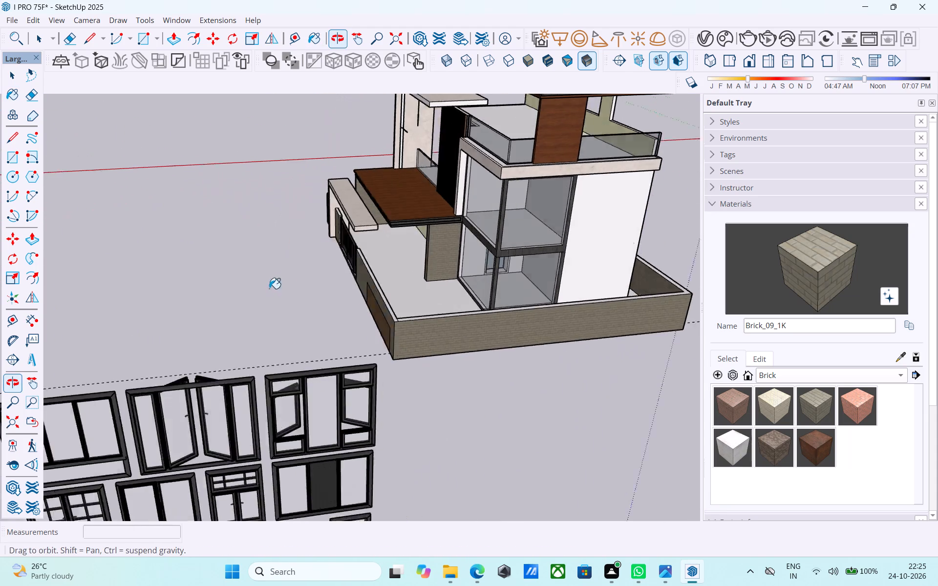
{"action": "middle_click_drag", "start_coordinate": [449, 252], "coordinate": [252, 262]}
{"action": "scroll", "coordinate": [275, 285], "scroll_direction": "up", "scroll_amount": 4}
{"action": "left_click", "coordinate": [318, 304]}
{"action": "middle_click_drag", "start_coordinate": [322, 304], "coordinate": [388, 280]}
{"action": "scroll", "coordinate": [365, 291], "scroll_direction": "up", "scroll_amount": 1}
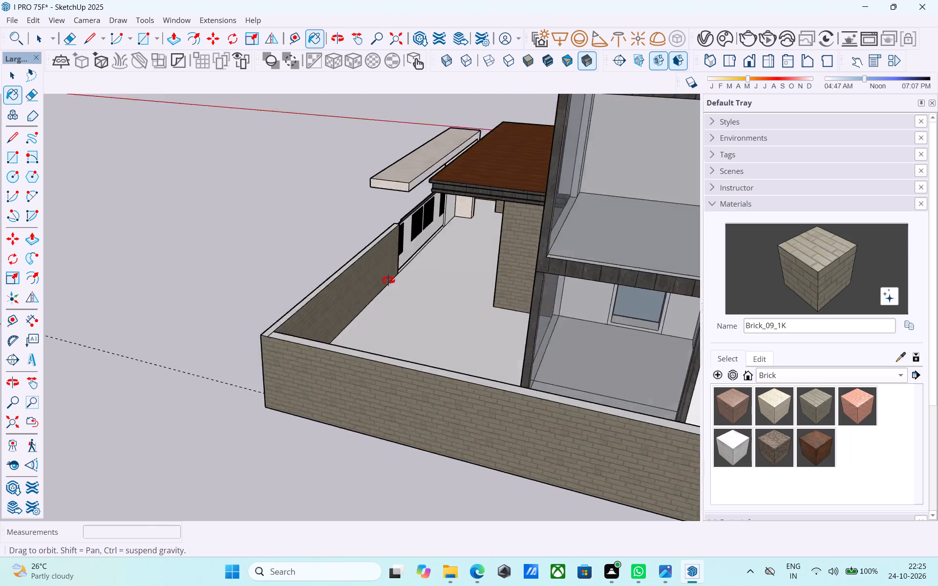
{"action": "middle_click_drag", "start_coordinate": [388, 280], "coordinate": [405, 258]}
{"action": "scroll", "coordinate": [426, 240], "scroll_direction": "up", "scroll_amount": 9}
{"action": "left_click", "coordinate": [417, 197]}
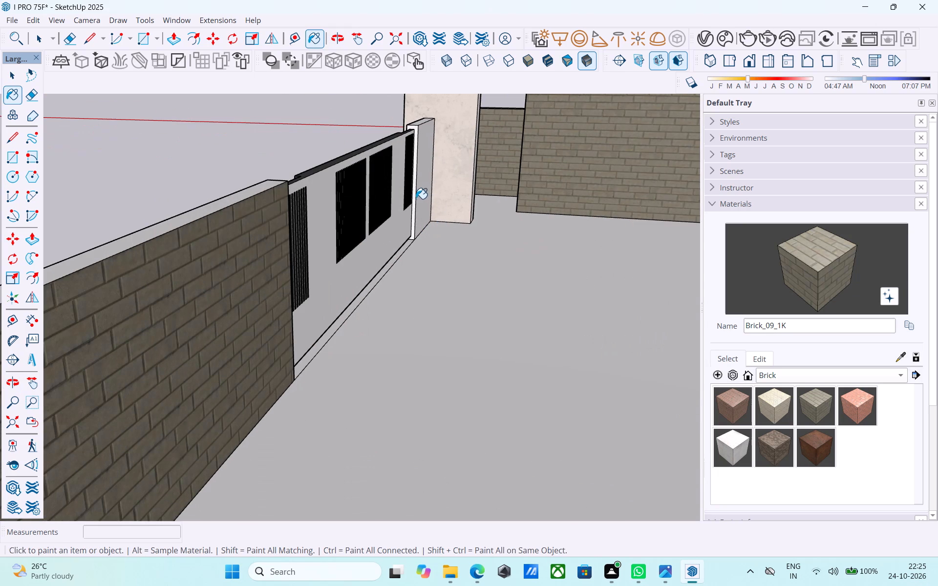
{"action": "left_click", "coordinate": [419, 198]}
Examine the brick compound wall around the house from the rear, the sides and above.
{"action": "scroll", "coordinate": [420, 198], "scroll_direction": "down", "scroll_amount": 16}
{"action": "middle_click_drag", "start_coordinate": [489, 236], "coordinate": [360, 217]}
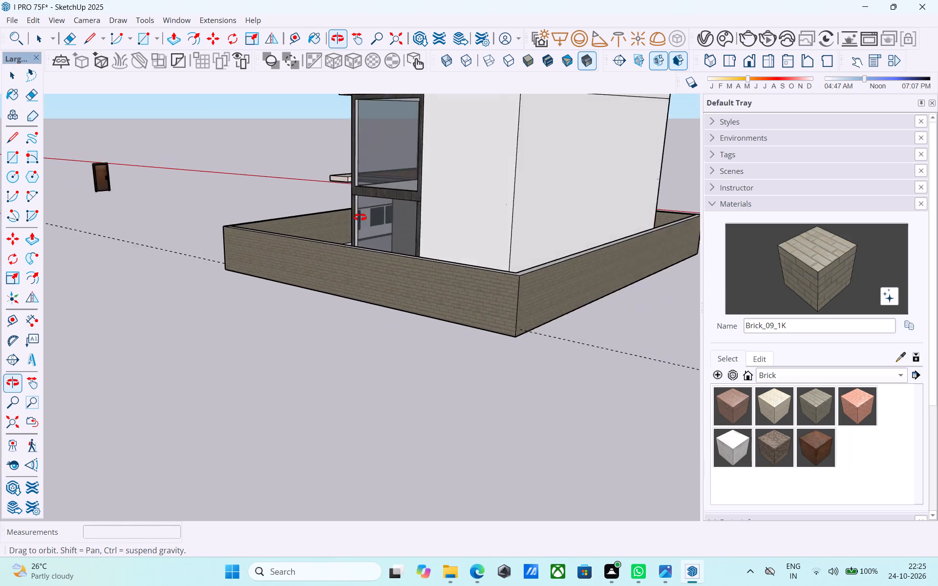
{"action": "middle_click_drag", "start_coordinate": [360, 217], "coordinate": [720, 268]}
{"action": "middle_click_drag", "start_coordinate": [385, 276], "coordinate": [644, 266]}
{"action": "middle_click_drag", "start_coordinate": [436, 251], "coordinate": [742, 219]}
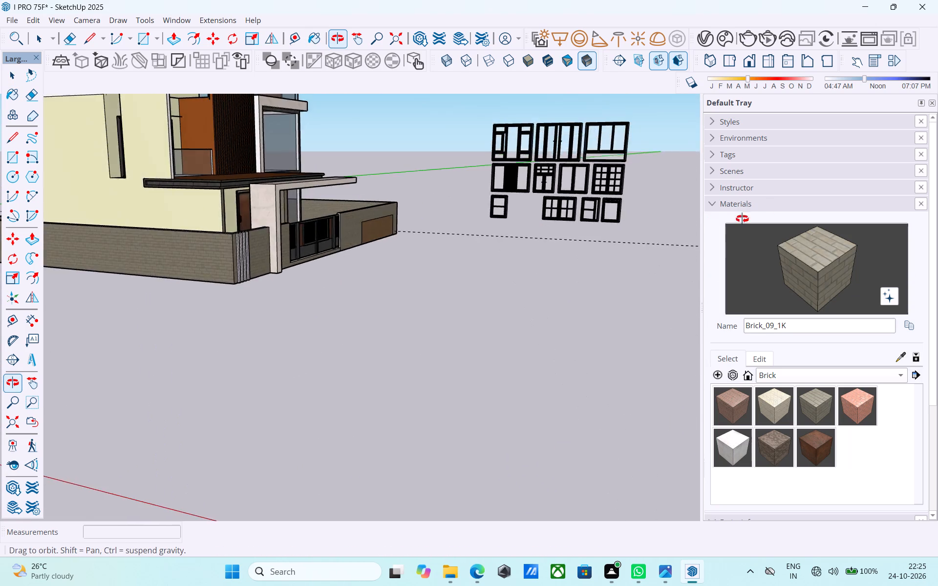
{"action": "middle_click_drag", "start_coordinate": [742, 219], "coordinate": [540, 226]}
{"action": "scroll", "coordinate": [536, 213], "scroll_direction": "down", "scroll_amount": 5}
{"action": "middle_click_drag", "start_coordinate": [502, 231], "coordinate": [367, 335]}
{"action": "middle_click_drag", "start_coordinate": [385, 240], "coordinate": [442, 372]}
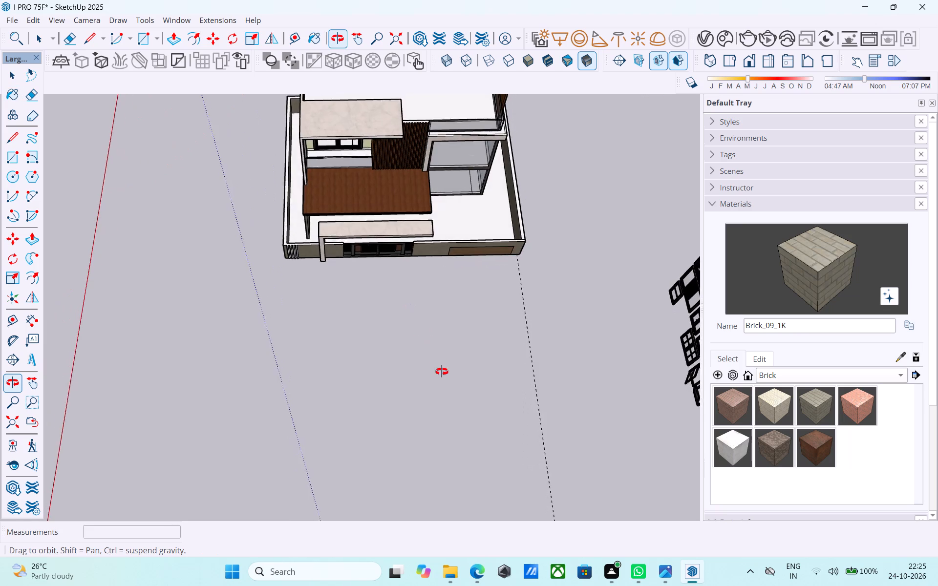
{"action": "middle_click_drag", "start_coordinate": [442, 372], "coordinate": [420, 263]}
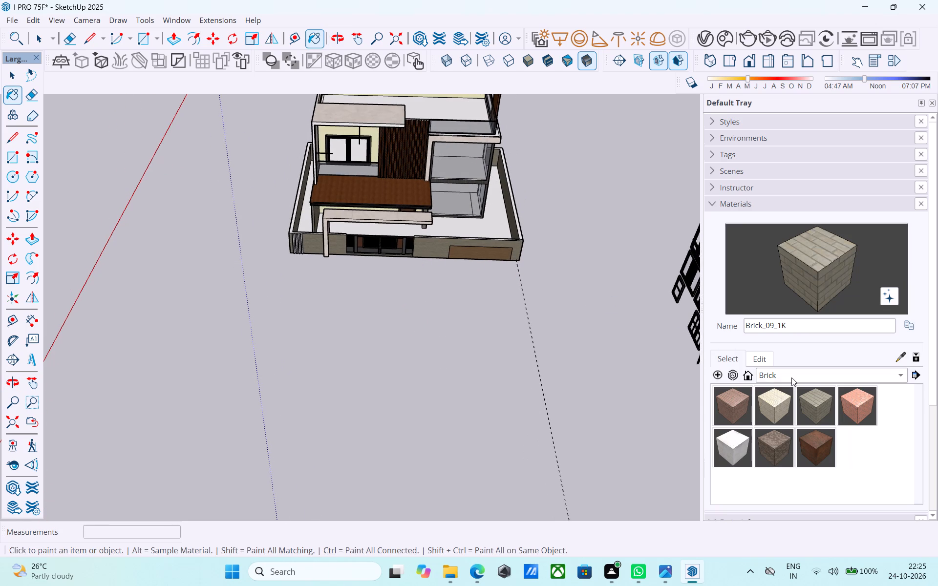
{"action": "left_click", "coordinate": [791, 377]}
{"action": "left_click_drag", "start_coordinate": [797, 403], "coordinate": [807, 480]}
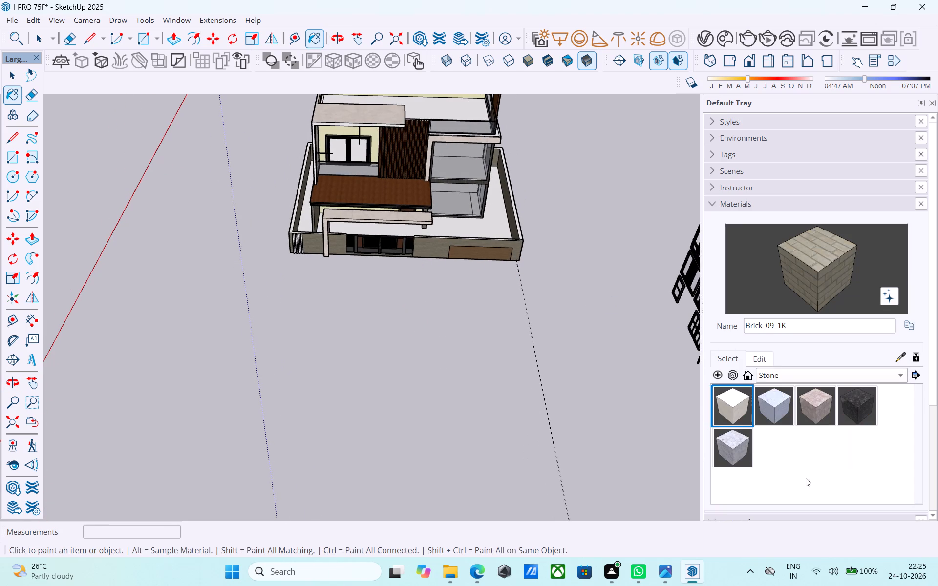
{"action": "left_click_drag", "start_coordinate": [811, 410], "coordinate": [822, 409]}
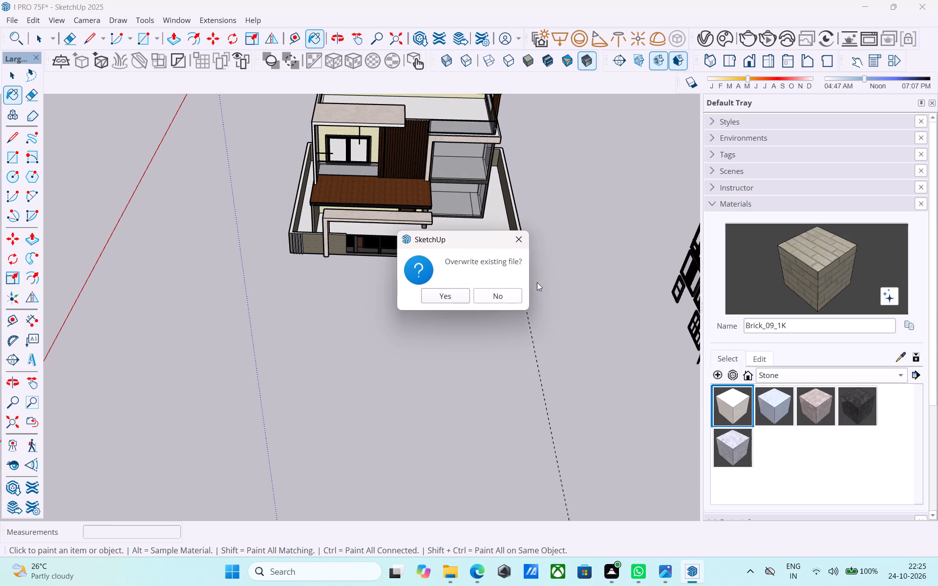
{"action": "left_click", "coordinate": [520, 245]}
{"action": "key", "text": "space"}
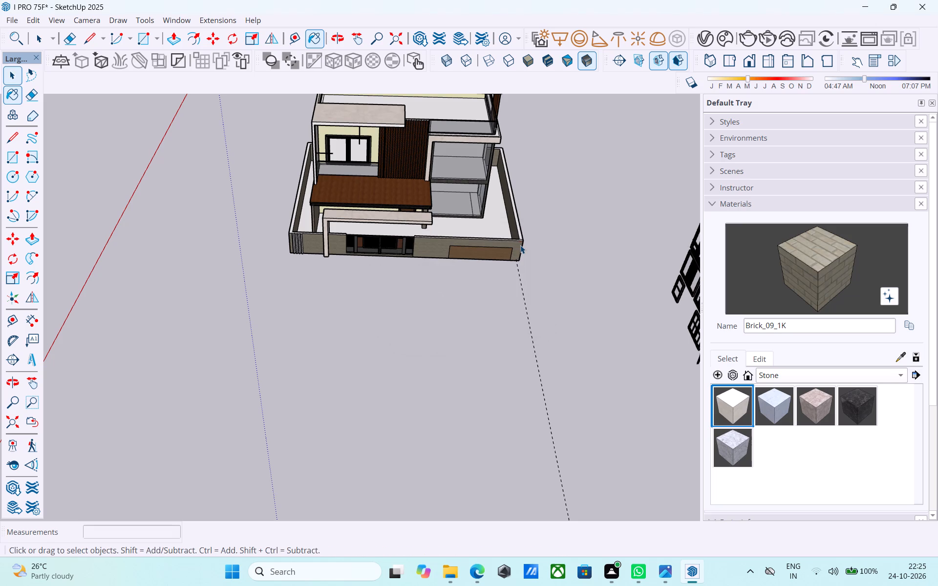
Save the model.
{"action": "key", "text": "ctrl+s"}
Examine the finished materials on the whole front elevation from near and far, from above and below.
{"action": "scroll", "coordinate": [522, 240], "scroll_direction": "down", "scroll_amount": 5}
{"action": "middle_click_drag", "start_coordinate": [522, 240], "coordinate": [522, 240]}
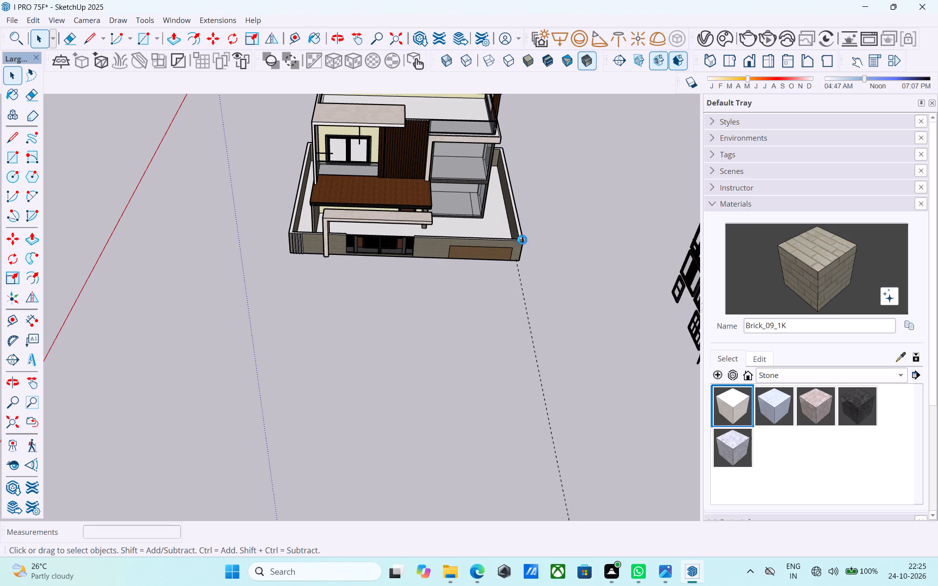
{"action": "middle_click_drag", "start_coordinate": [522, 240], "coordinate": [537, 304]}
{"action": "scroll", "coordinate": [533, 303], "scroll_direction": "down", "scroll_amount": 7}
{"action": "middle_click_drag", "start_coordinate": [531, 317], "coordinate": [503, 227], "text": "shift"}
{"action": "scroll", "coordinate": [529, 289], "scroll_direction": "up", "scroll_amount": 1}
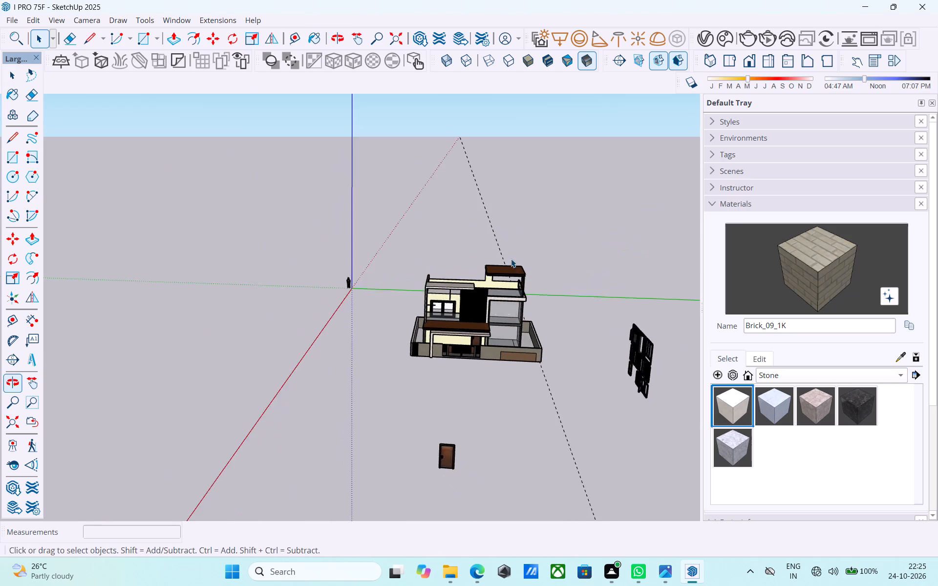
{"action": "scroll", "coordinate": [509, 328], "scroll_direction": "up", "scroll_amount": 11}
{"action": "middle_click_drag", "start_coordinate": [470, 330], "coordinate": [439, 260]}
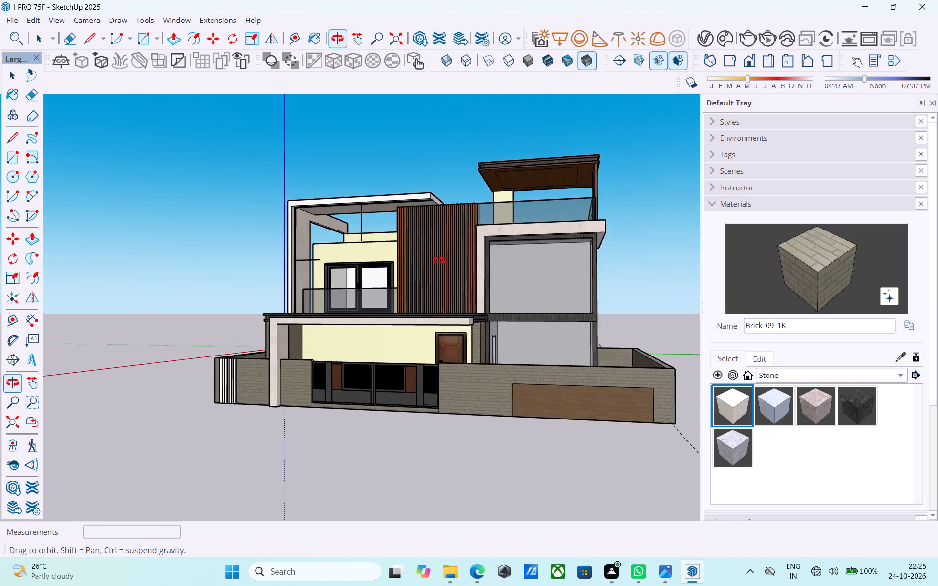
{"action": "middle_click_drag", "start_coordinate": [439, 260], "coordinate": [481, 331]}
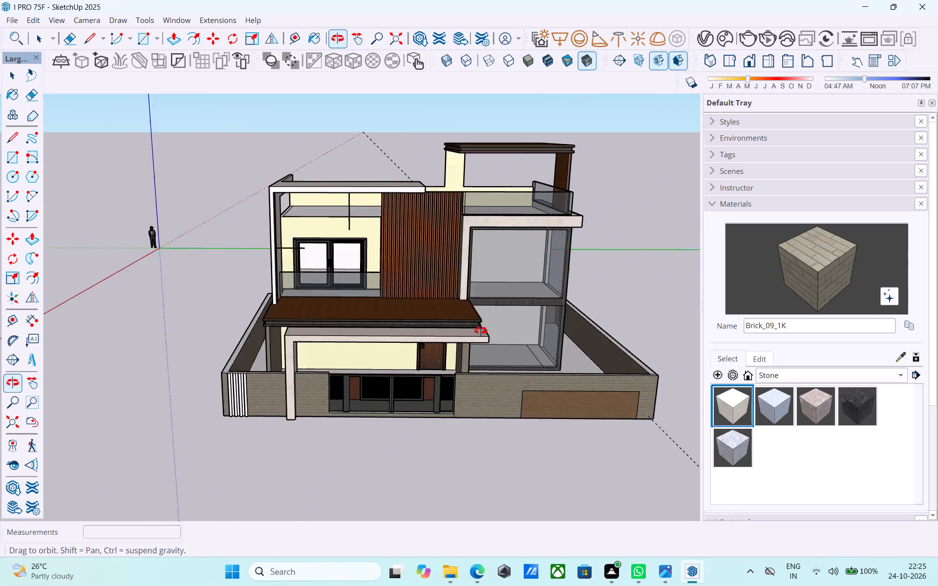
{"action": "middle_click_drag", "start_coordinate": [481, 331], "coordinate": [592, 280]}
{"action": "scroll", "coordinate": [595, 282], "scroll_direction": "up", "scroll_amount": 4}
{"action": "scroll", "coordinate": [589, 280], "scroll_direction": "down", "scroll_amount": 4}
{"action": "middle_click_drag", "start_coordinate": [588, 280], "coordinate": [617, 305]}
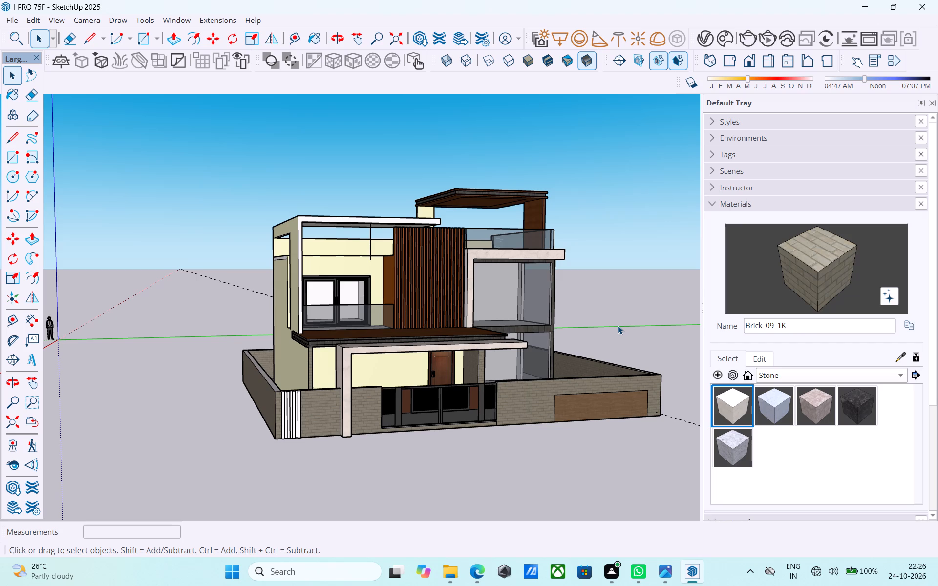
{"action": "scroll", "coordinate": [618, 326], "scroll_direction": "down", "scroll_amount": 2}
{"action": "middle_click_drag", "start_coordinate": [613, 332], "coordinate": [576, 349]}
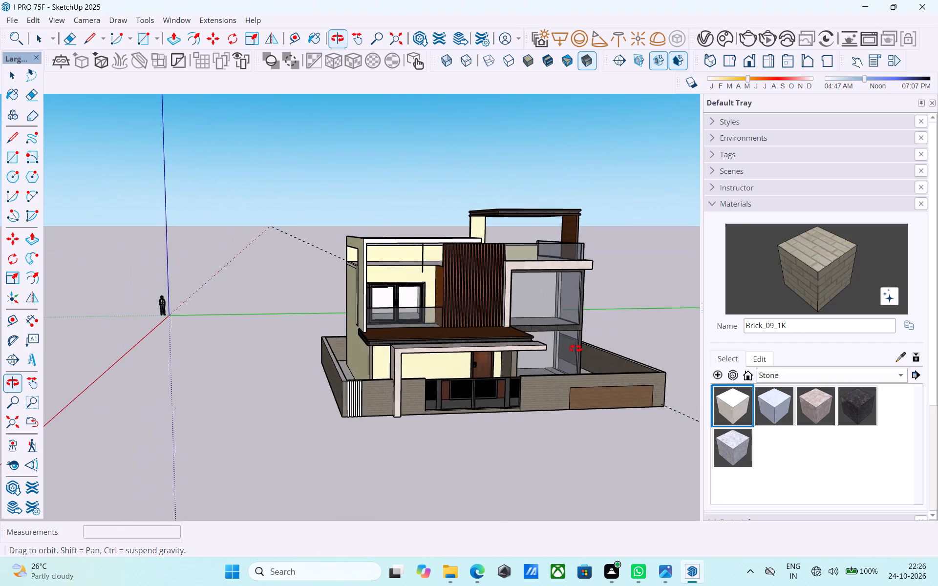
{"action": "middle_click_drag", "start_coordinate": [576, 349], "coordinate": [576, 350]}
{"action": "scroll", "coordinate": [576, 350], "scroll_direction": "up", "scroll_amount": 3}
{"action": "scroll", "coordinate": [578, 347], "scroll_direction": "down", "scroll_amount": 4}
{"action": "middle_click_drag", "start_coordinate": [579, 347], "coordinate": [524, 389]}
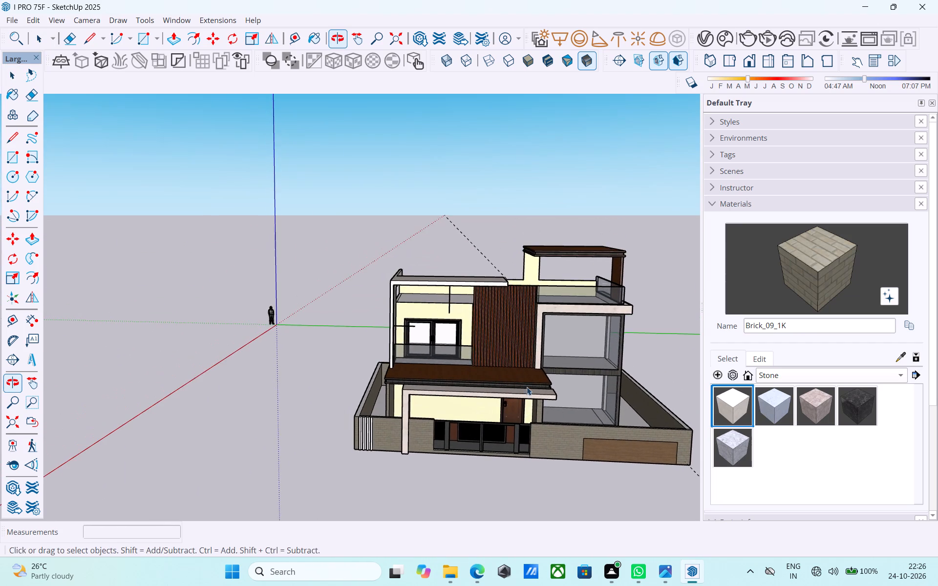
{"action": "scroll", "coordinate": [549, 381], "scroll_direction": "up", "scroll_amount": 4}
{"action": "scroll", "coordinate": [554, 376], "scroll_direction": "down", "scroll_amount": 2}
{"action": "middle_click_drag", "start_coordinate": [554, 376], "coordinate": [555, 413], "text": "shift"}
{"action": "middle_click_drag", "start_coordinate": [597, 381], "coordinate": [536, 361]}
{"action": "middle_click_drag", "start_coordinate": [649, 372], "coordinate": [554, 335]}
{"action": "scroll", "coordinate": [560, 349], "scroll_direction": "up", "scroll_amount": 4}
{"action": "scroll", "coordinate": [571, 373], "scroll_direction": "down", "scroll_amount": 5}
{"action": "middle_click_drag", "start_coordinate": [571, 388], "coordinate": [533, 325], "text": "shift"}
{"action": "scroll", "coordinate": [532, 324], "scroll_direction": "up", "scroll_amount": 6}
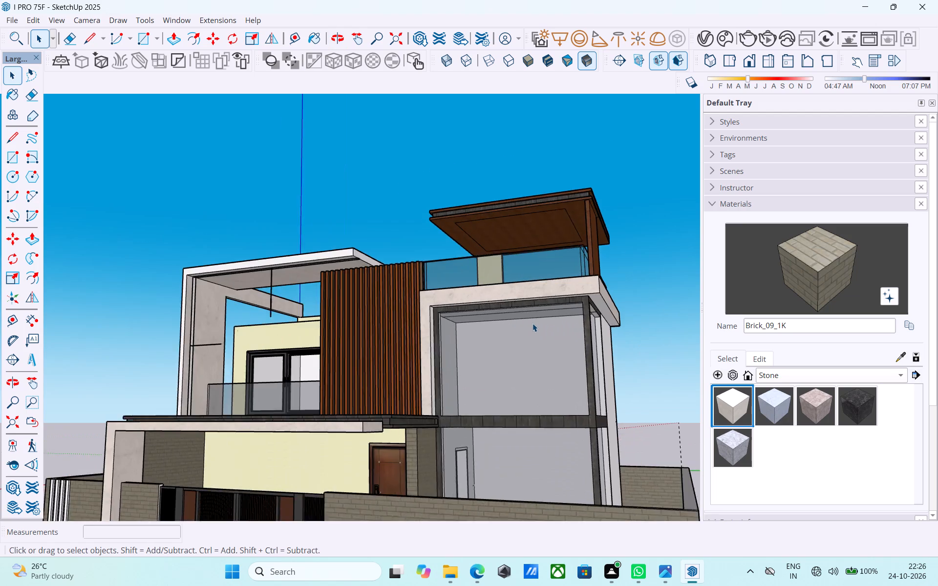
Draw a vertical 19' 6" line from the midpoint of the two-storey opening's top frame down to its bottom frame.
{"action": "scroll", "coordinate": [533, 323], "scroll_direction": "up", "scroll_amount": 2}
{"action": "key", "text": "l"}
{"action": "scroll", "coordinate": [508, 309], "scroll_direction": "up", "scroll_amount": 4}
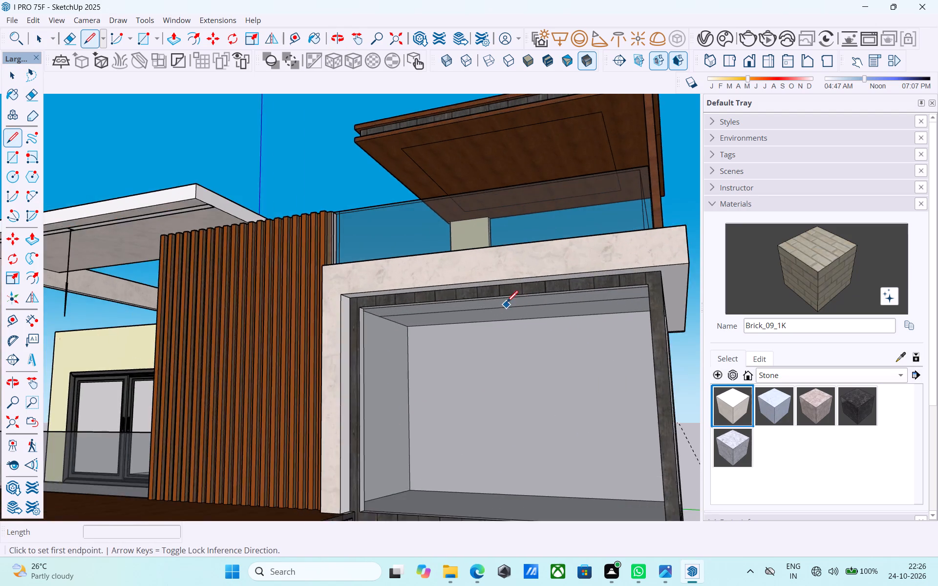
{"action": "scroll", "coordinate": [507, 303], "scroll_direction": "up", "scroll_amount": 5}
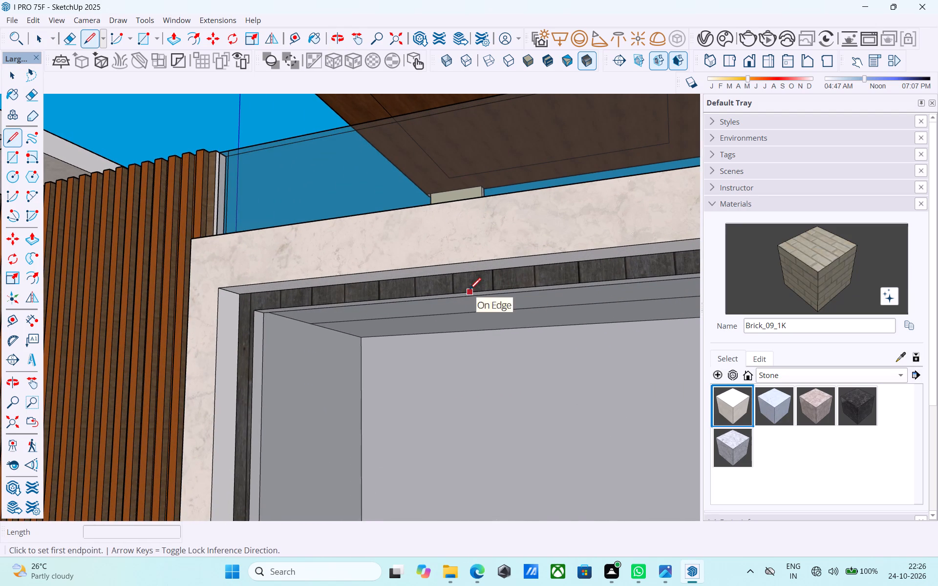
{"action": "left_click", "coordinate": [477, 290]}
{"action": "scroll", "coordinate": [475, 286], "scroll_direction": "down", "scroll_amount": 17}
{"action": "middle_click_drag", "start_coordinate": [479, 354], "coordinate": [484, 490]}
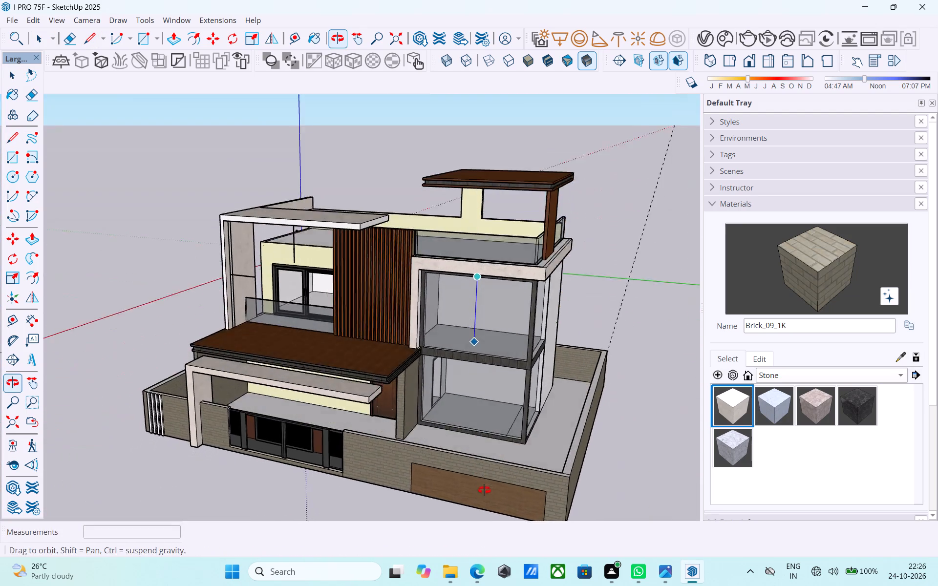
{"action": "middle_click_drag", "start_coordinate": [484, 490], "coordinate": [482, 506]}
{"action": "scroll", "coordinate": [487, 468], "scroll_direction": "up", "scroll_amount": 20}
{"action": "scroll", "coordinate": [487, 468], "scroll_direction": "up", "scroll_amount": 1}
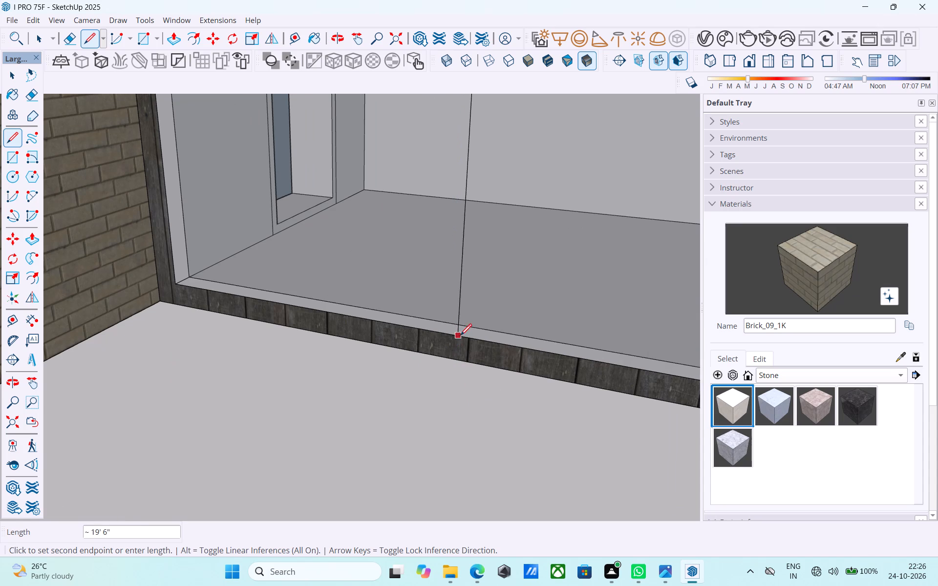
{"action": "left_click", "coordinate": [448, 332]}
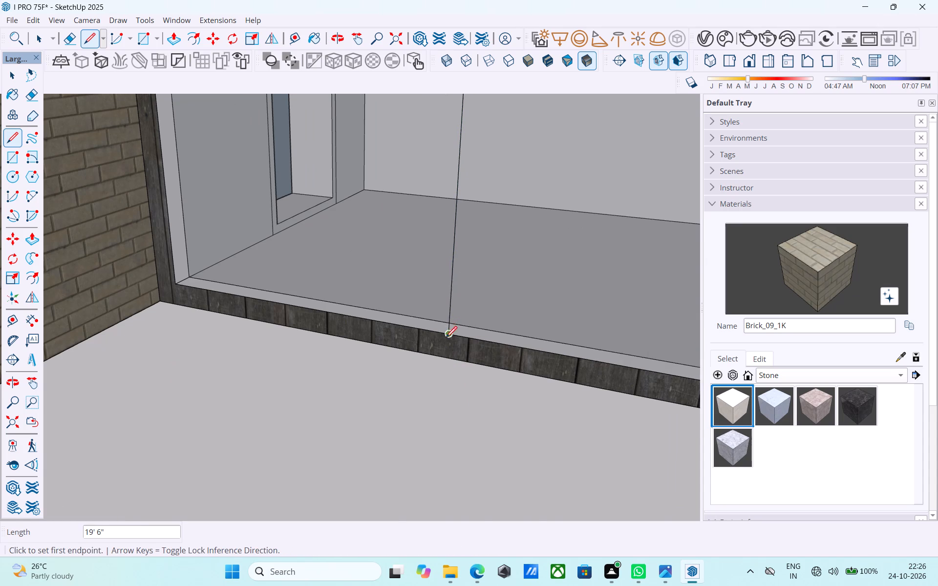
Draw a horizontal 12' 9" line across the ground-floor opening between the midpoints of its side frames.
{"action": "key", "text": "space"}
{"action": "scroll", "coordinate": [445, 359], "scroll_direction": "down", "scroll_amount": 13}
{"action": "middle_click_drag", "start_coordinate": [426, 387], "coordinate": [466, 366]}
{"action": "key", "text": "l"}
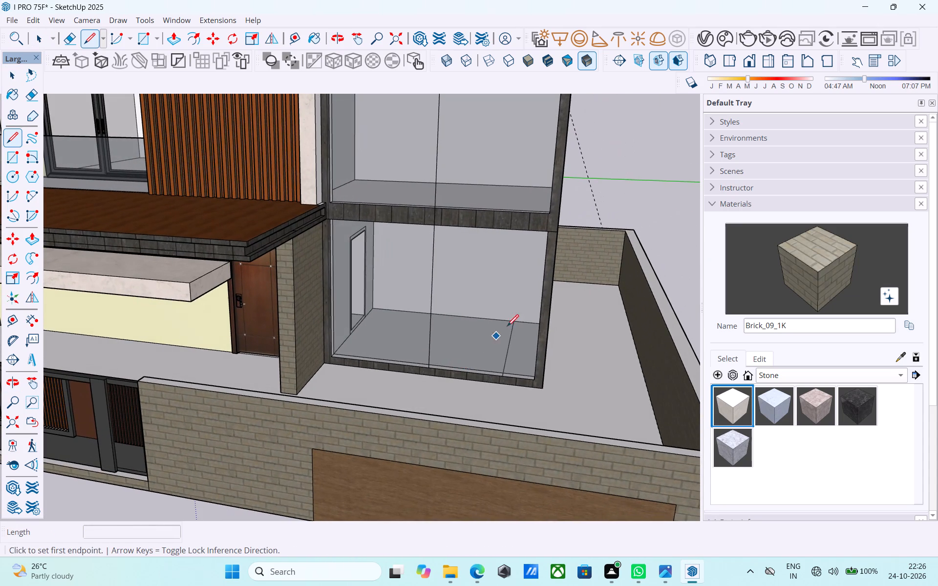
{"action": "left_click", "coordinate": [538, 307]}
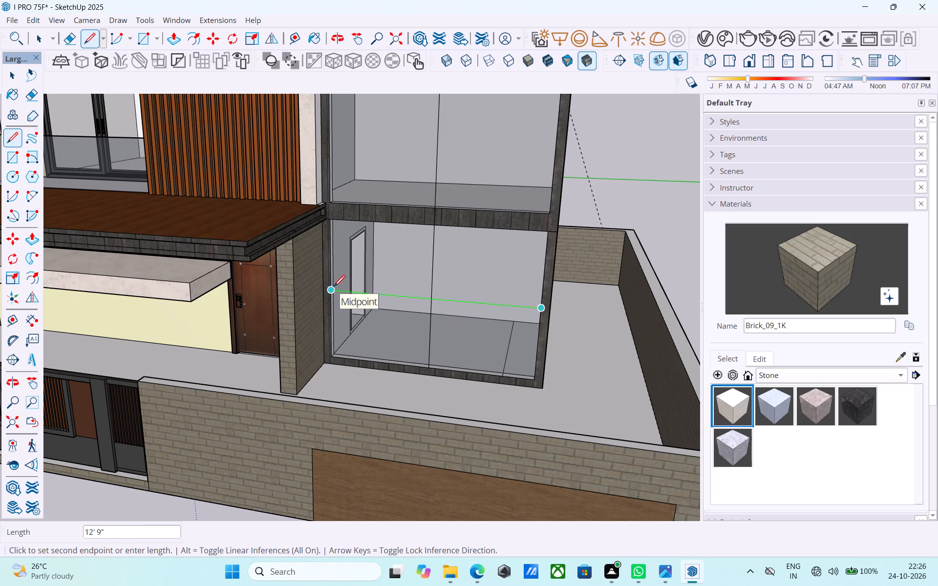
{"action": "left_click", "coordinate": [334, 288]}
{"action": "scroll", "coordinate": [353, 274], "scroll_direction": "down", "scroll_amount": 5}
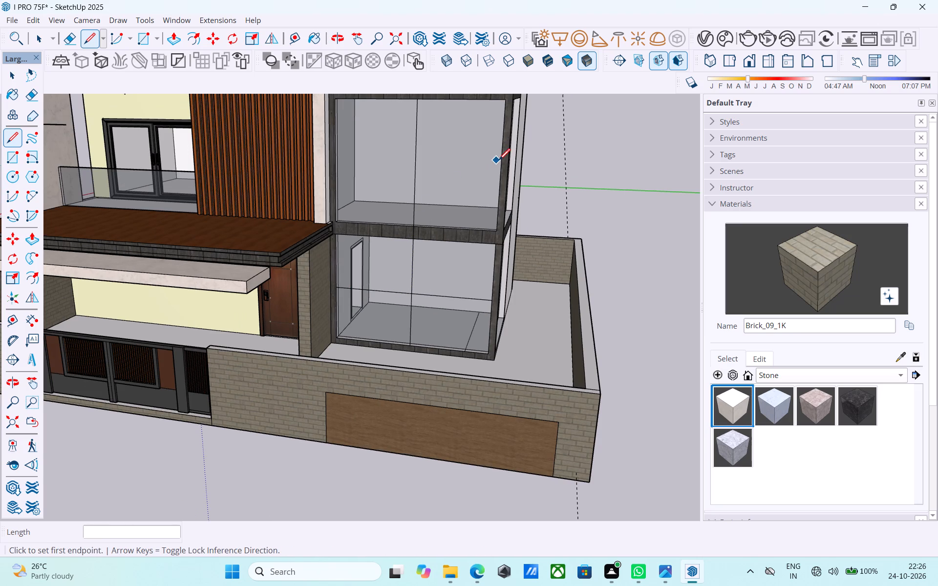
Draw a horizontal 12' 9" line across the upper-floor front opening between its side frames.
{"action": "left_click", "coordinate": [500, 164]}
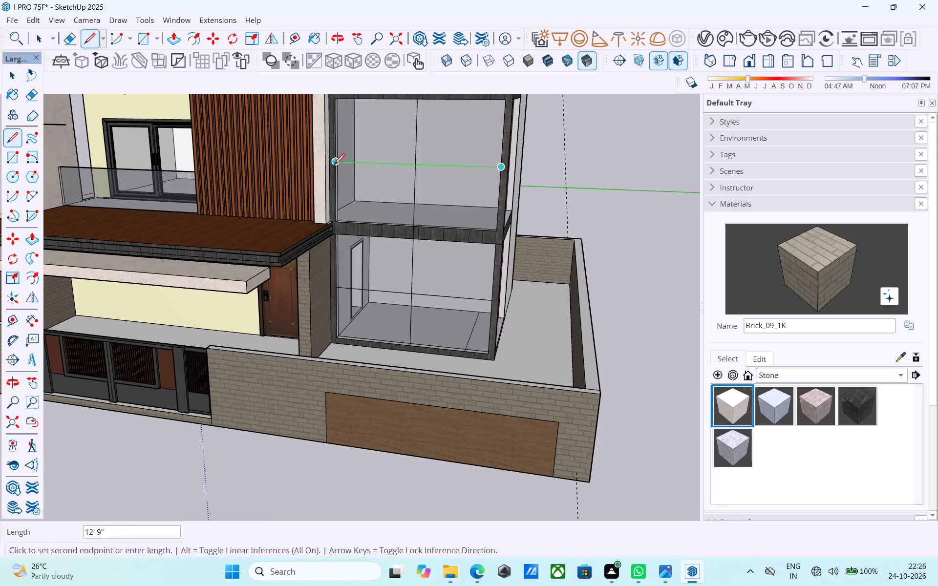
{"action": "left_click", "coordinate": [334, 166]}
{"action": "key", "text": "space"}
Draw a horizontal line about 8' 10 1/2" long across the upper-floor side opening and a similar one across the ground-floor side opening.
{"action": "scroll", "coordinate": [361, 209], "scroll_direction": "down", "scroll_amount": 5}
{"action": "middle_click_drag", "start_coordinate": [368, 243], "coordinate": [368, 221]}
{"action": "middle_click_drag", "start_coordinate": [393, 202], "coordinate": [409, 182]}
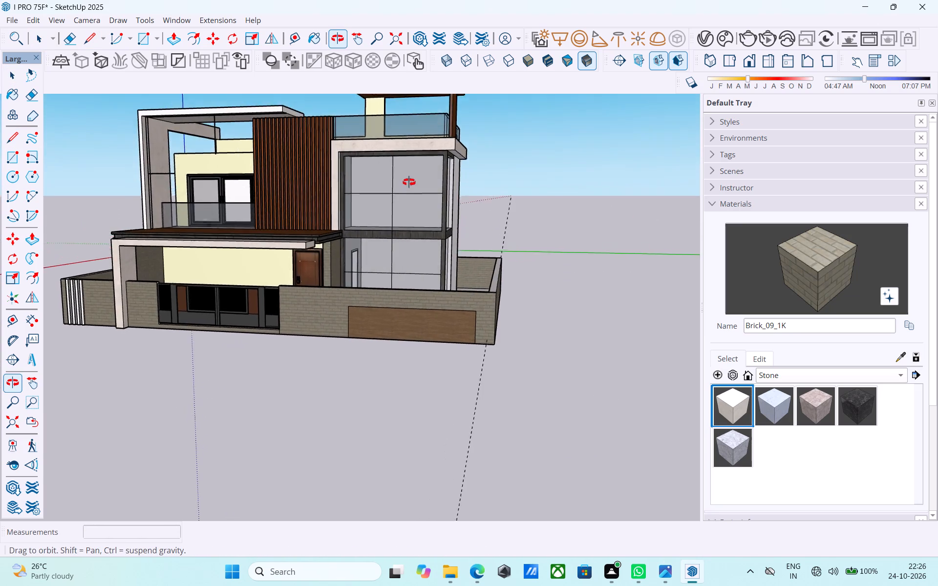
{"action": "middle_click_drag", "start_coordinate": [409, 182], "coordinate": [258, 186]}
{"action": "middle_click_drag", "start_coordinate": [412, 206], "coordinate": [335, 282]}
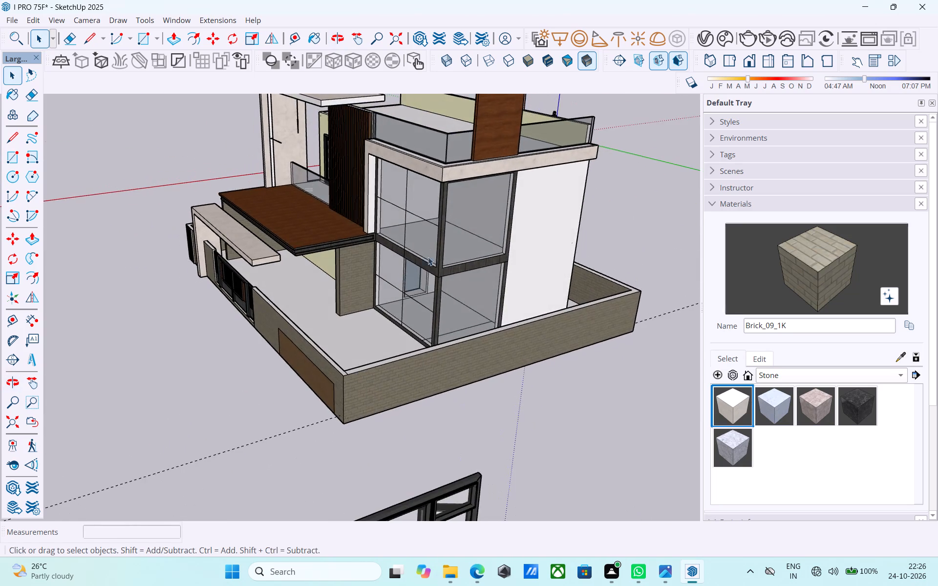
{"action": "scroll", "coordinate": [429, 241], "scroll_direction": "up", "scroll_amount": 5}
{"action": "key", "text": "l"}
{"action": "scroll", "coordinate": [450, 222], "scroll_direction": "up", "scroll_amount": 3}
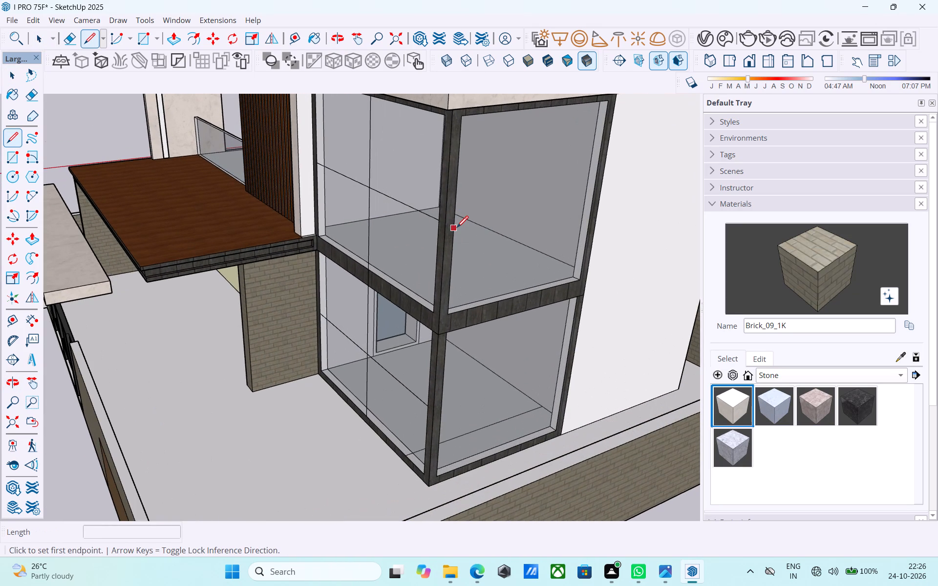
{"action": "left_click", "coordinate": [456, 222]}
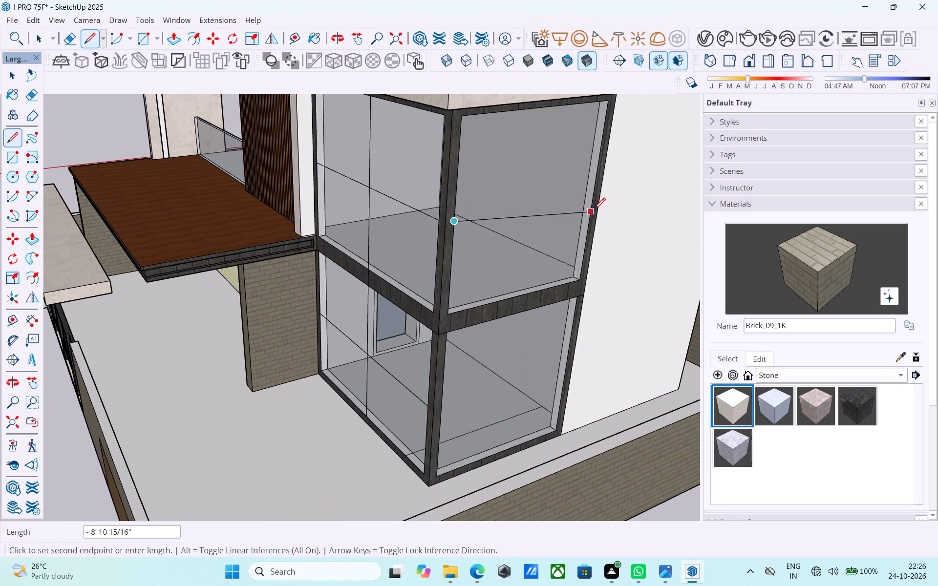
{"action": "left_click", "coordinate": [596, 196]}
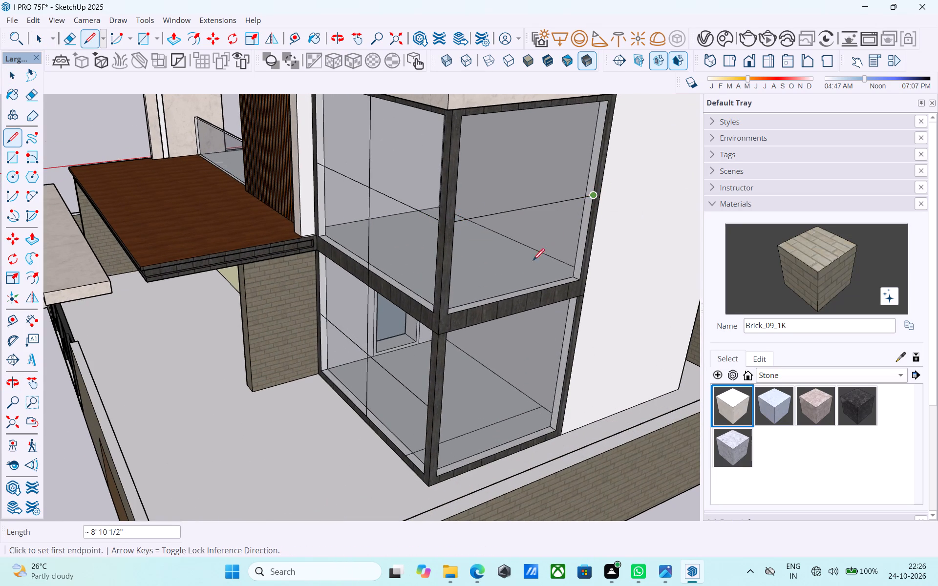
{"action": "left_click", "coordinate": [440, 408]}
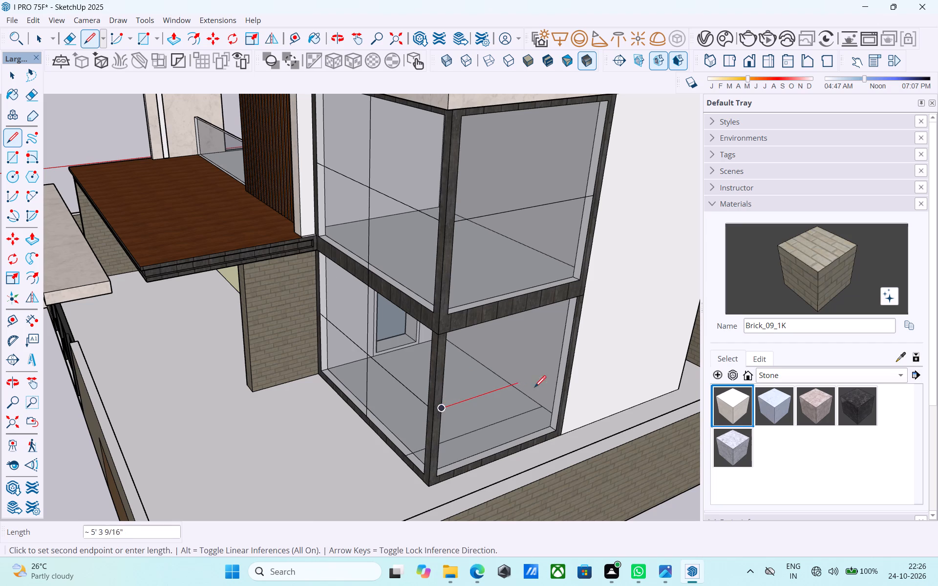
{"action": "left_click", "coordinate": [565, 373]}
Draw a vertical 9' line through the ground-floor side opening, from the middle of its bottom frame to its top frame.
{"action": "scroll", "coordinate": [564, 356], "scroll_direction": "up", "scroll_amount": 1}
{"action": "middle_click_drag", "start_coordinate": [564, 356], "coordinate": [569, 339]}
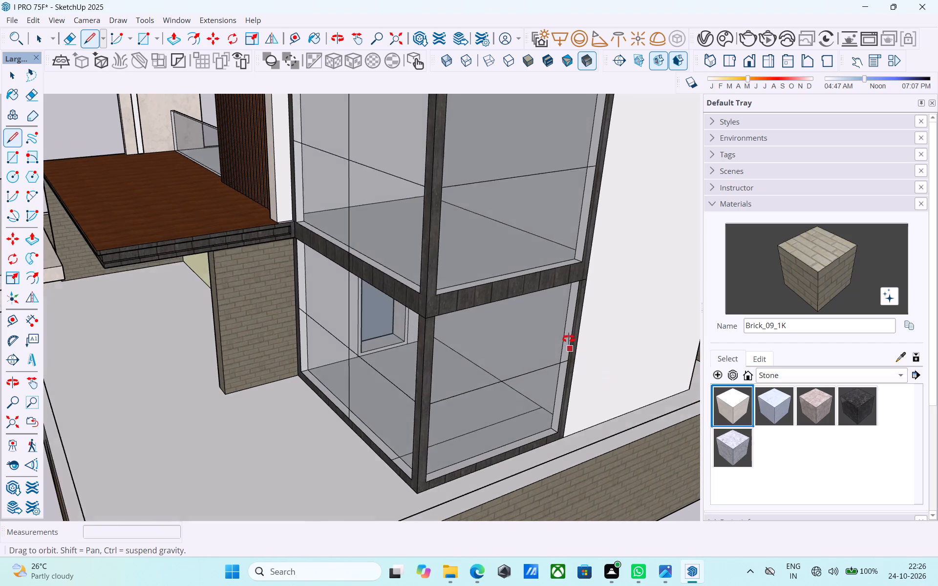
{"action": "middle_click_drag", "start_coordinate": [569, 339], "coordinate": [571, 332]}
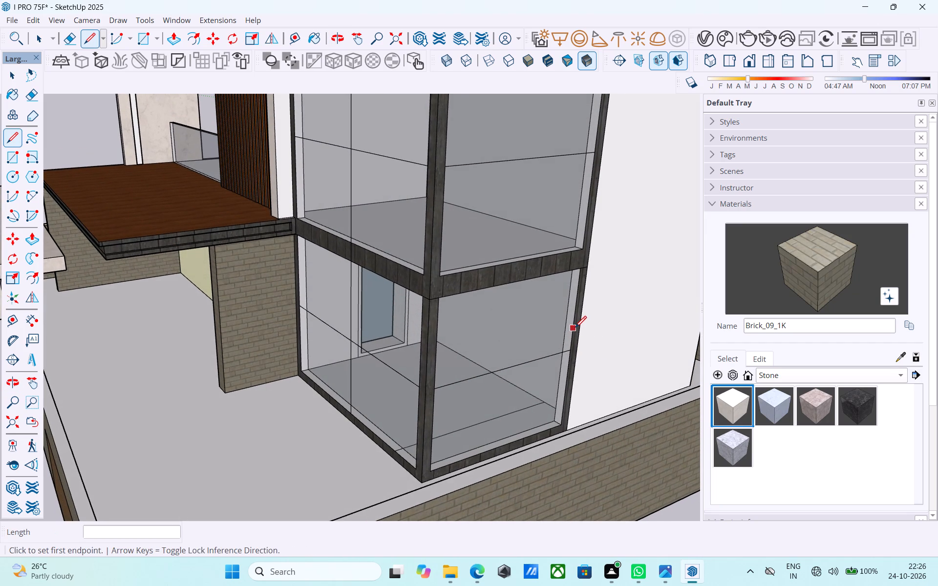
{"action": "left_click", "coordinate": [496, 440]}
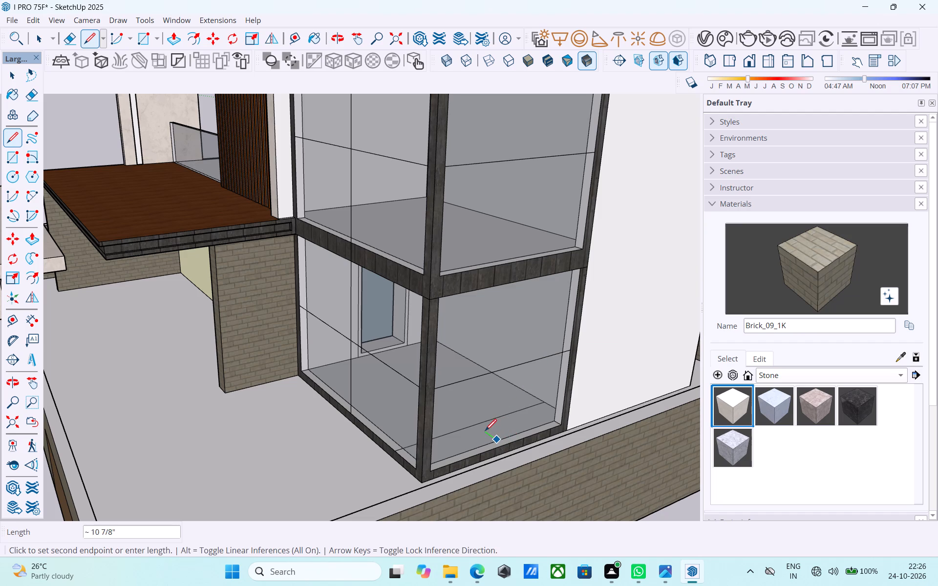
{"action": "key", "text": "l"}
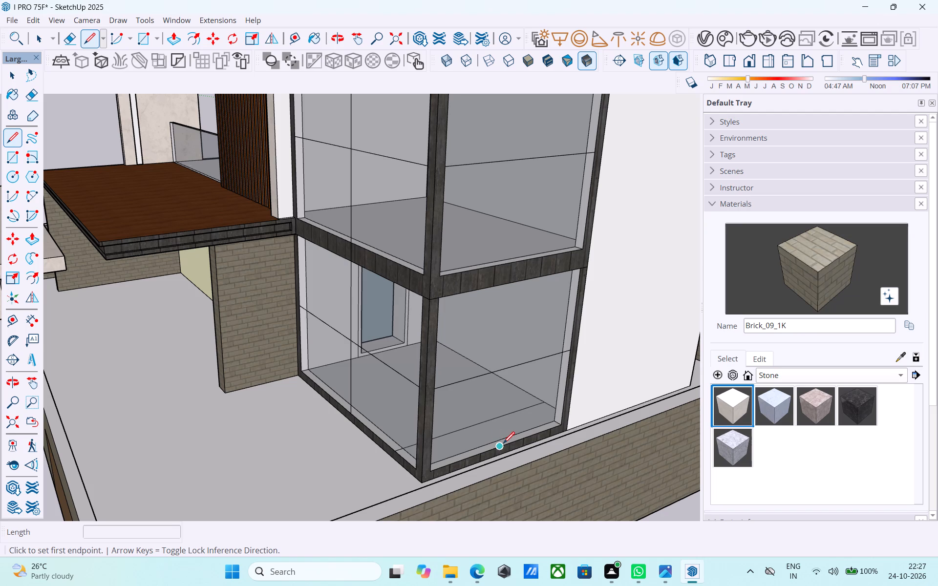
{"action": "left_click", "coordinate": [503, 444]}
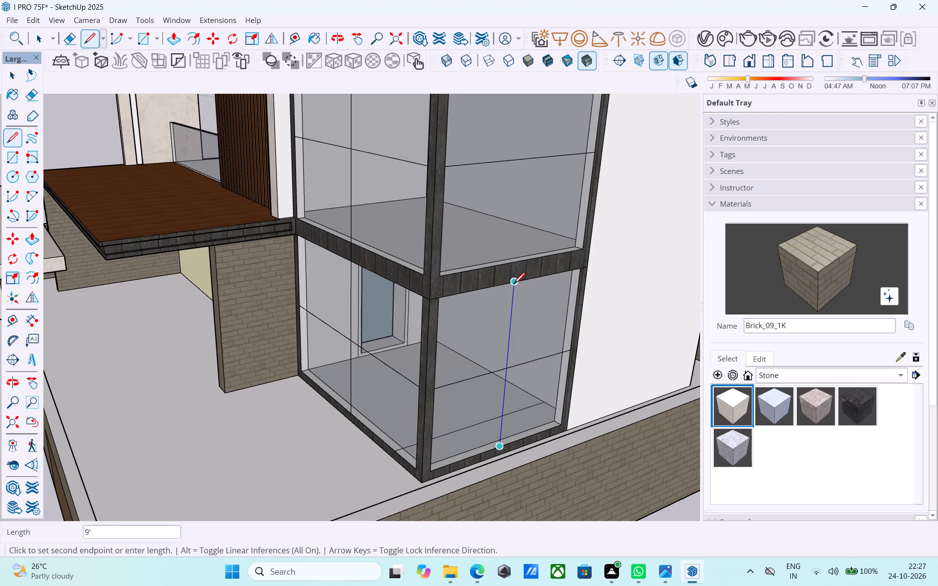
{"action": "left_click", "coordinate": [513, 285]}
Erase the stray diagonal edge on the floor inside the ground-floor room.
{"action": "middle_click_drag", "start_coordinate": [504, 347], "coordinate": [629, 303]}
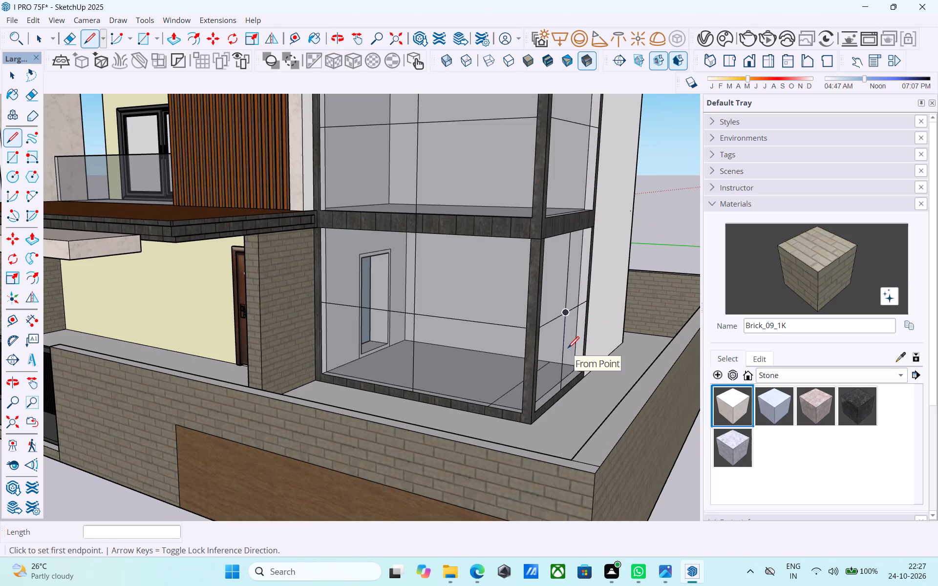
{"action": "middle_click_drag", "start_coordinate": [568, 349], "coordinate": [563, 369]}
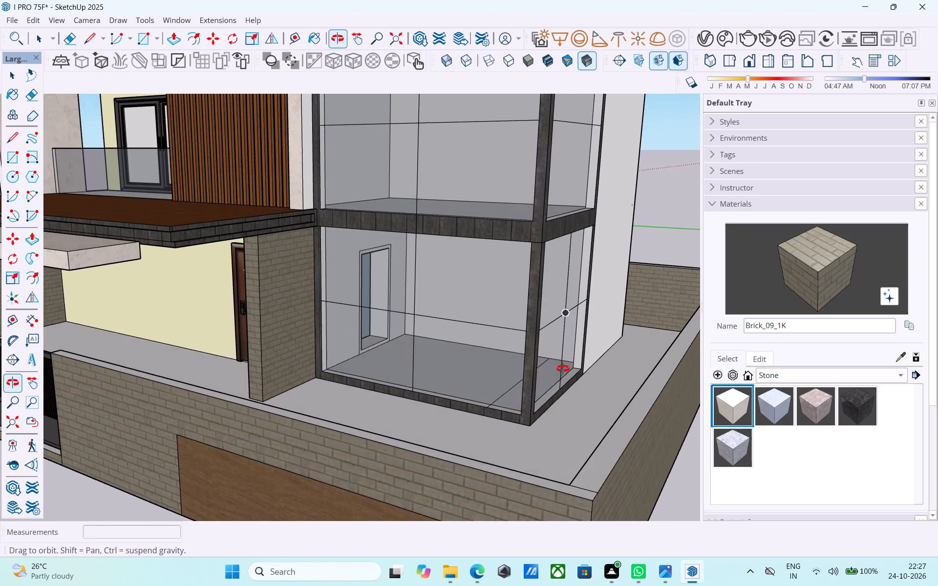
{"action": "middle_click_drag", "start_coordinate": [563, 369], "coordinate": [571, 434]}
{"action": "scroll", "coordinate": [514, 411], "scroll_direction": "up", "scroll_amount": 20}
{"action": "scroll", "coordinate": [514, 411], "scroll_direction": "up", "scroll_amount": 4}
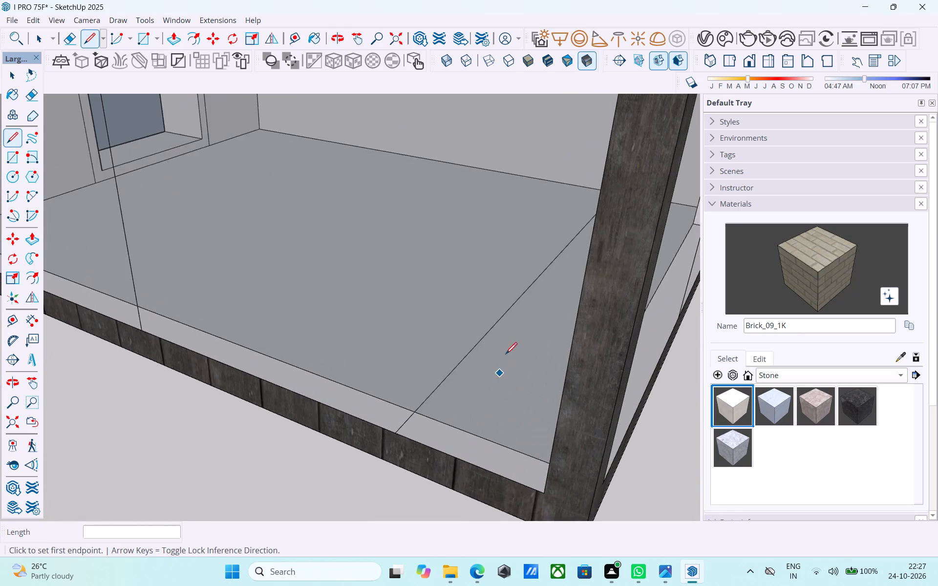
{"action": "scroll", "coordinate": [506, 355], "scroll_direction": "up", "scroll_amount": 20}
{"action": "scroll", "coordinate": [506, 355], "scroll_direction": "up", "scroll_amount": 20}
{"action": "scroll", "coordinate": [506, 355], "scroll_direction": "up", "scroll_amount": 1}
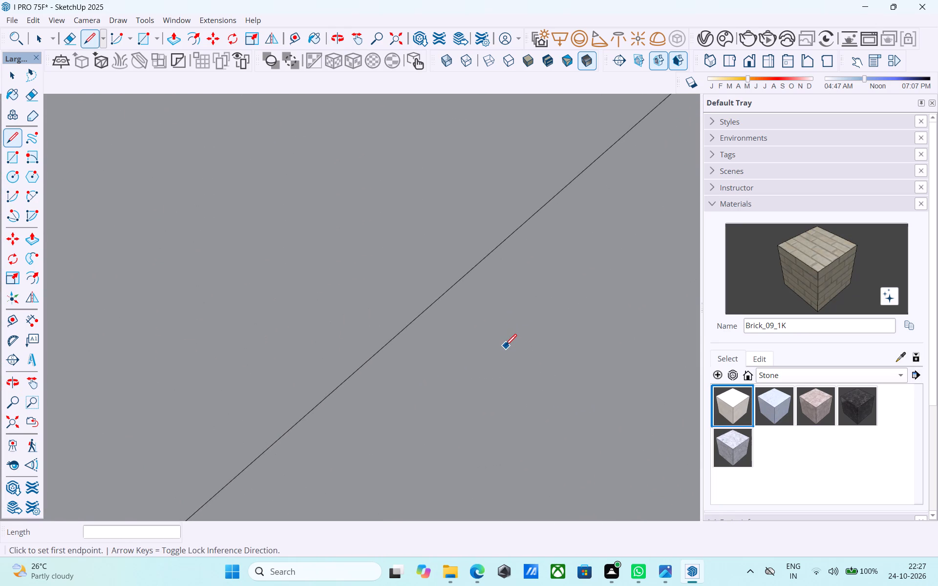
{"action": "scroll", "coordinate": [505, 347], "scroll_direction": "up", "scroll_amount": 20}
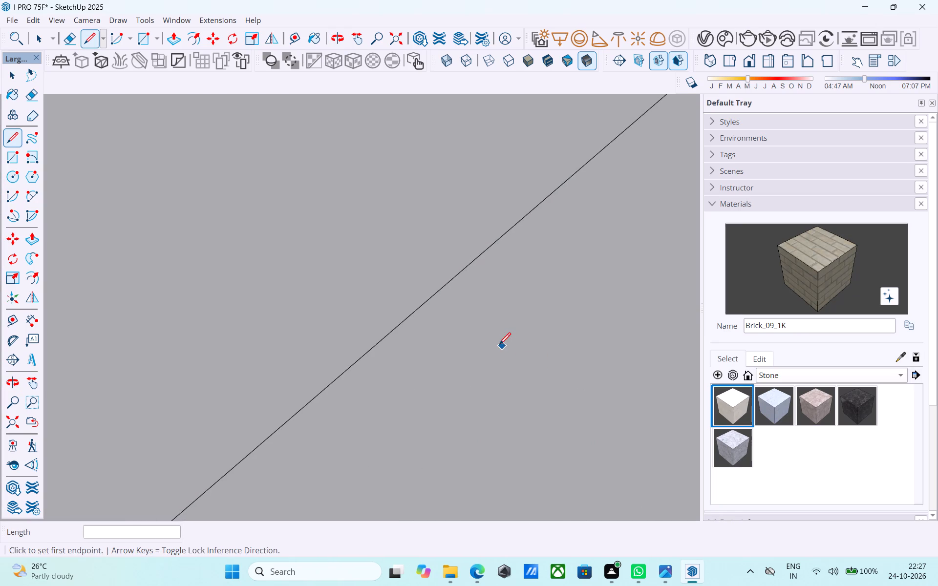
{"action": "key", "text": "e"}
{"action": "left_click_drag", "start_coordinate": [490, 341], "coordinate": [442, 318]}
{"action": "left_click_drag", "start_coordinate": [434, 315], "coordinate": [383, 293]}
{"action": "left_click_drag", "start_coordinate": [402, 331], "coordinate": [379, 314]}
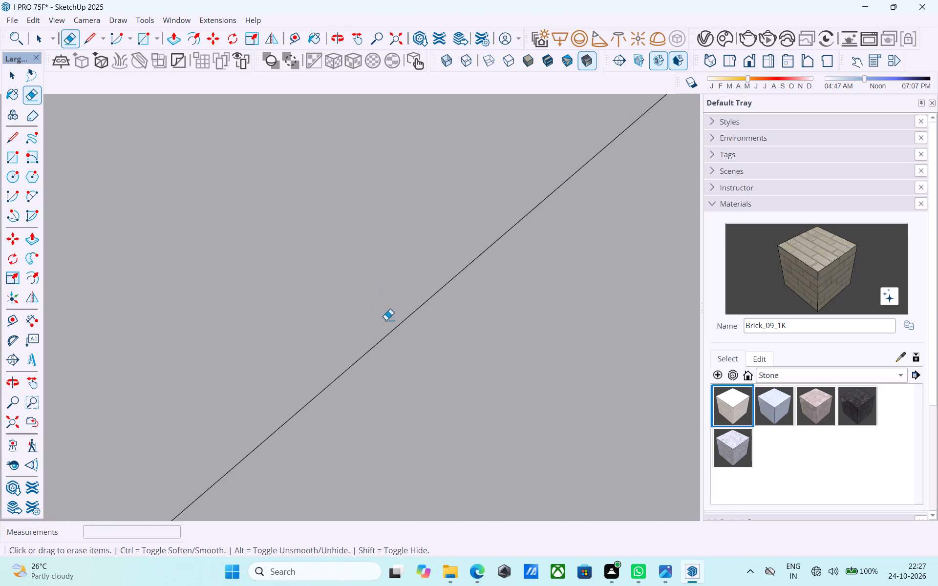
{"action": "key", "text": "space"}
{"action": "left_click", "coordinate": [393, 330]}
{"action": "scroll", "coordinate": [393, 330], "scroll_direction": "up", "scroll_amount": 2}
{"action": "middle_click_drag", "start_coordinate": [391, 329], "coordinate": [291, 315]}
{"action": "middle_click_drag", "start_coordinate": [337, 349], "coordinate": [347, 367]}
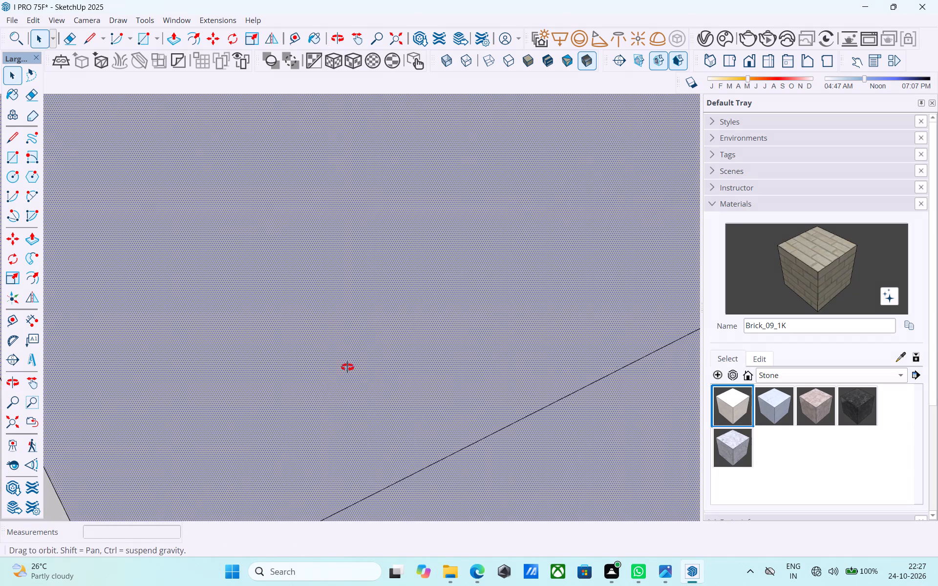
{"action": "middle_click_drag", "start_coordinate": [347, 367], "coordinate": [370, 395]}
{"action": "middle_click_drag", "start_coordinate": [384, 393], "coordinate": [151, 360]}
{"action": "middle_click_drag", "start_coordinate": [365, 398], "coordinate": [130, 417], "text": "shift"}
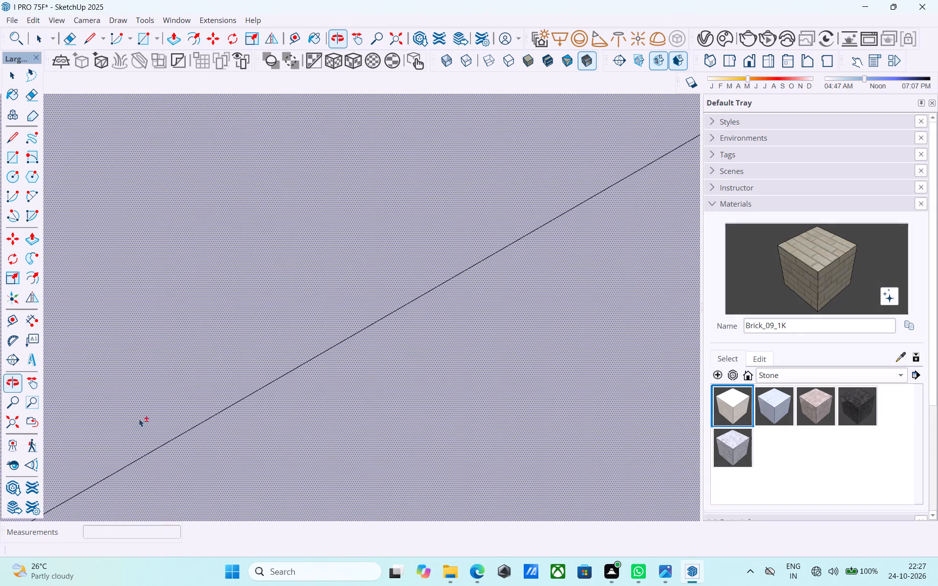
{"action": "scroll", "coordinate": [318, 398], "scroll_direction": "up", "scroll_amount": 20, "text": "shift"}
{"action": "scroll", "coordinate": [318, 398], "scroll_direction": "up", "scroll_amount": 5, "text": "shift"}
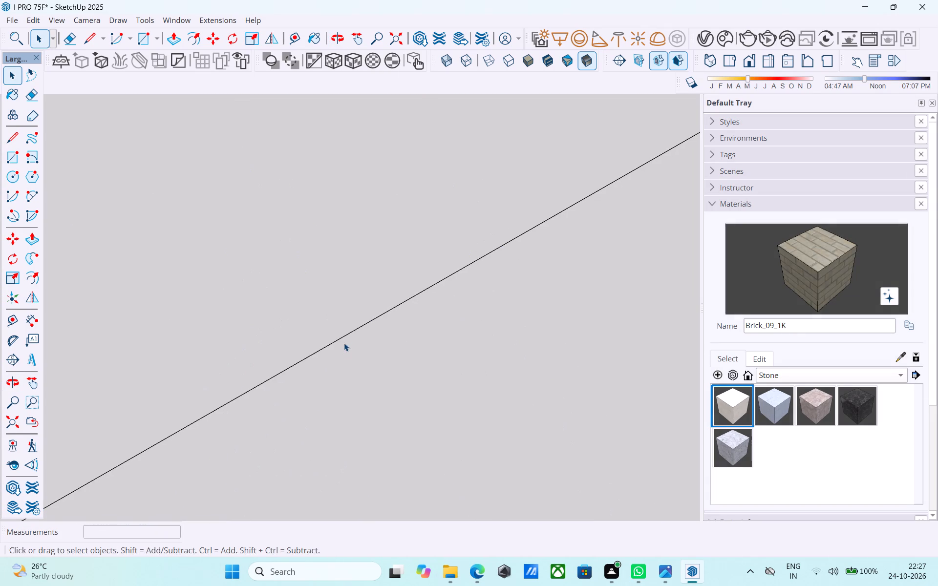
{"action": "key", "text": "e"}
{"action": "left_click", "coordinate": [344, 343]}
{"action": "key", "text": "space"}
{"action": "scroll", "coordinate": [345, 339], "scroll_direction": "down", "scroll_amount": 20}
{"action": "scroll", "coordinate": [345, 339], "scroll_direction": "down", "scroll_amount": 3}
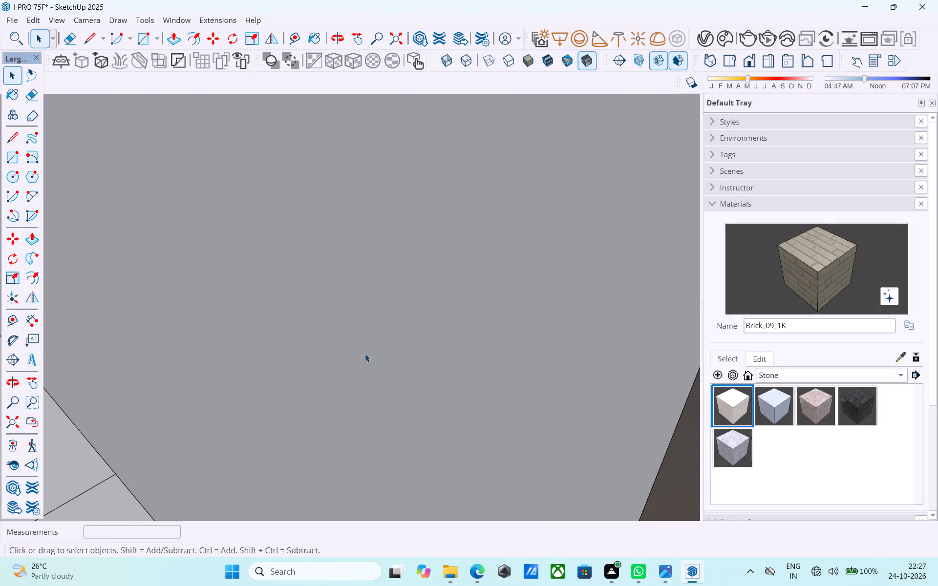
{"action": "scroll", "coordinate": [365, 354], "scroll_direction": "down", "scroll_amount": 20}
{"action": "scroll", "coordinate": [365, 354], "scroll_direction": "down", "scroll_amount": 20}
{"action": "scroll", "coordinate": [365, 354], "scroll_direction": "down", "scroll_amount": 4}
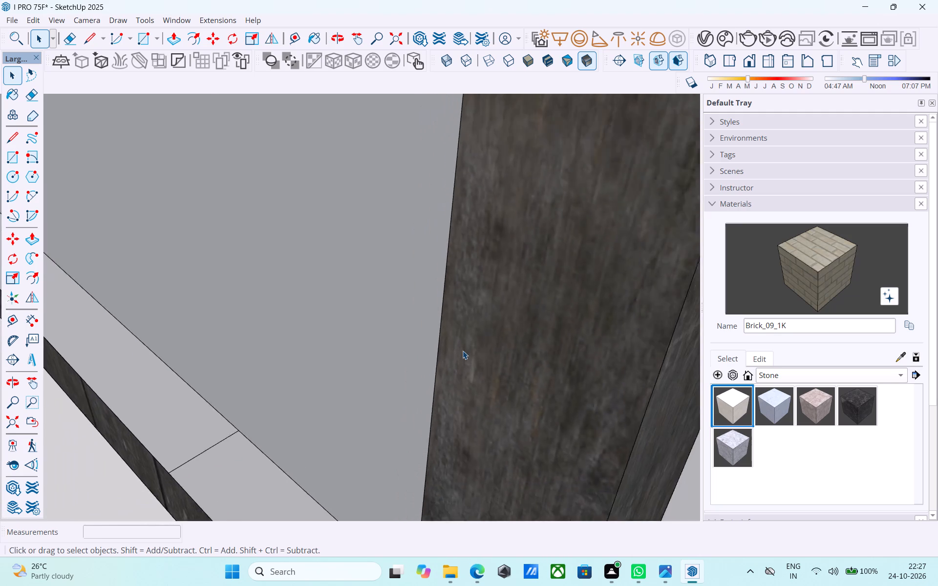
{"action": "scroll", "coordinate": [463, 351], "scroll_direction": "down", "scroll_amount": 20}
{"action": "scroll", "coordinate": [463, 351], "scroll_direction": "down", "scroll_amount": 17}
Examine the dividing lines in the front and side openings of both storeys, from outside and up close.
{"action": "middle_click_drag", "start_coordinate": [454, 359], "coordinate": [516, 302]}
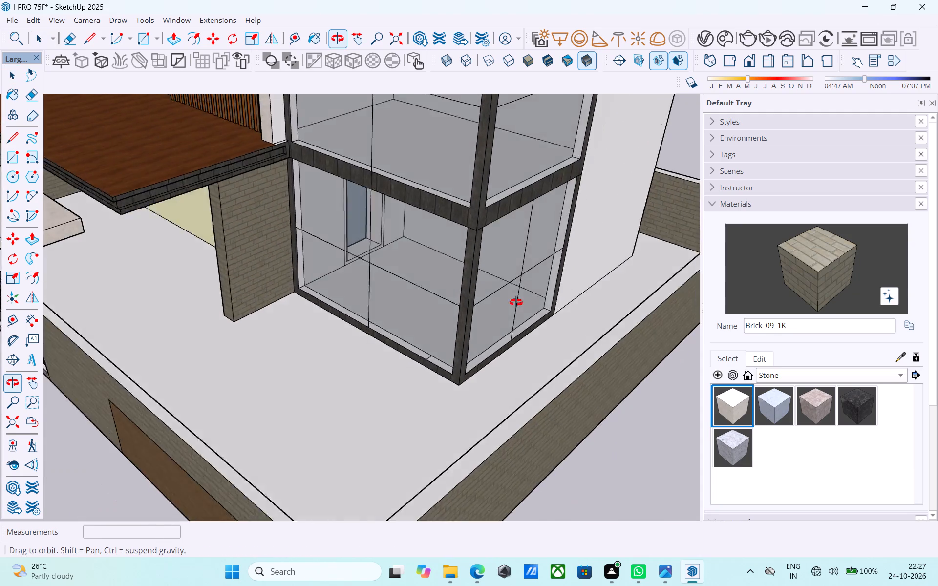
{"action": "middle_click_drag", "start_coordinate": [516, 302], "coordinate": [564, 259]}
{"action": "scroll", "coordinate": [564, 259], "scroll_direction": "down", "scroll_amount": 5}
{"action": "middle_click_drag", "start_coordinate": [457, 243], "coordinate": [433, 356]}
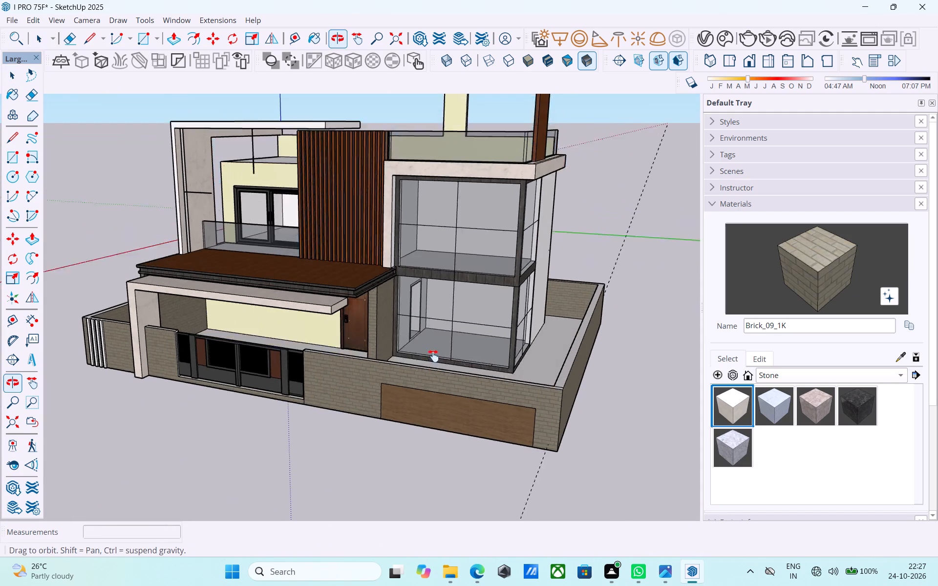
{"action": "middle_click_drag", "start_coordinate": [433, 356], "coordinate": [425, 409]}
{"action": "scroll", "coordinate": [411, 343], "scroll_direction": "up", "scroll_amount": 14, "text": "shift"}
{"action": "scroll", "coordinate": [405, 314], "scroll_direction": "down", "scroll_amount": 4}
{"action": "middle_click_drag", "start_coordinate": [420, 365], "coordinate": [365, 246], "text": "shift"}
{"action": "middle_click_drag", "start_coordinate": [388, 379], "coordinate": [263, 269], "text": "shift"}
{"action": "scroll", "coordinate": [284, 340], "scroll_direction": "up", "scroll_amount": 8}
{"action": "middle_click_drag", "start_coordinate": [303, 348], "coordinate": [304, 348]}
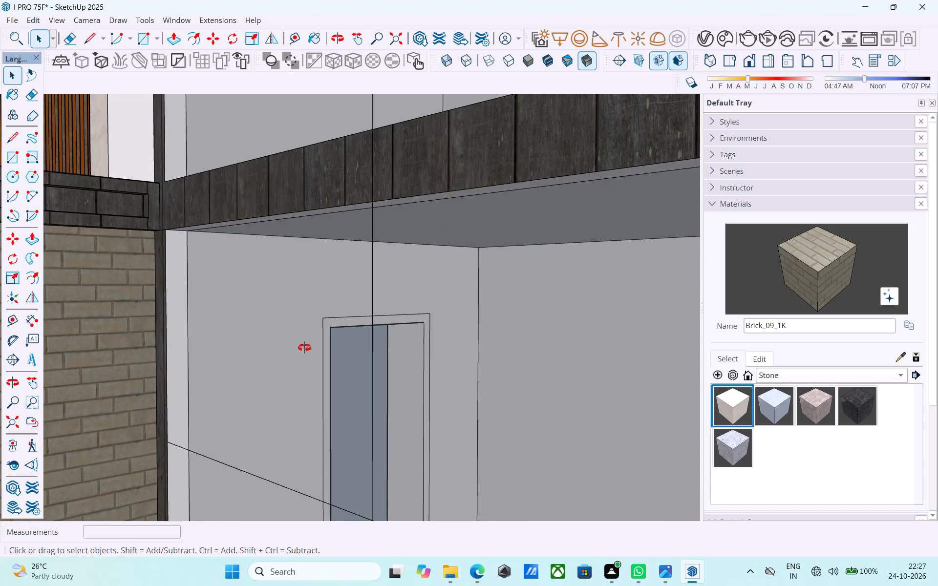
{"action": "middle_click_drag", "start_coordinate": [304, 348], "coordinate": [472, 329]}
{"action": "scroll", "coordinate": [472, 329], "scroll_direction": "down", "scroll_amount": 4}
{"action": "middle_click_drag", "start_coordinate": [465, 332], "coordinate": [302, 336], "text": "shift"}
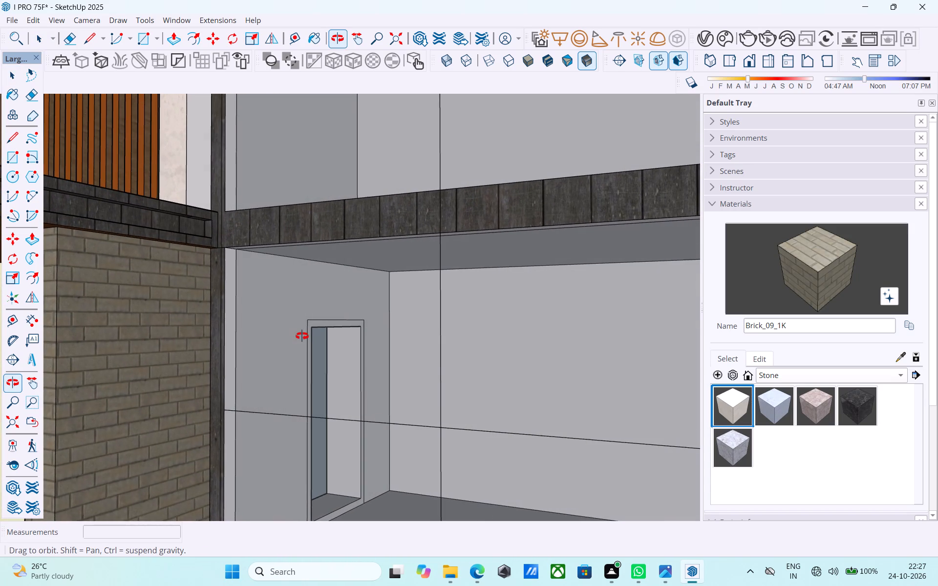
{"action": "middle_click_drag", "start_coordinate": [302, 336], "coordinate": [302, 336], "text": "shift"}
{"action": "scroll", "coordinate": [307, 335], "scroll_direction": "down", "scroll_amount": 11}
{"action": "middle_click_drag", "start_coordinate": [281, 350], "coordinate": [359, 370]}
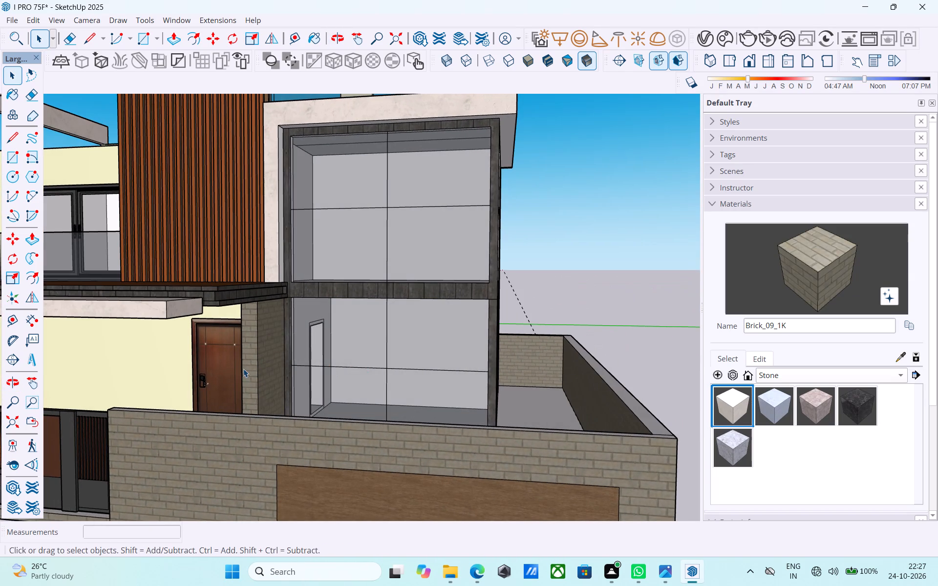
{"action": "middle_click_drag", "start_coordinate": [358, 349], "coordinate": [168, 399], "text": "shift"}
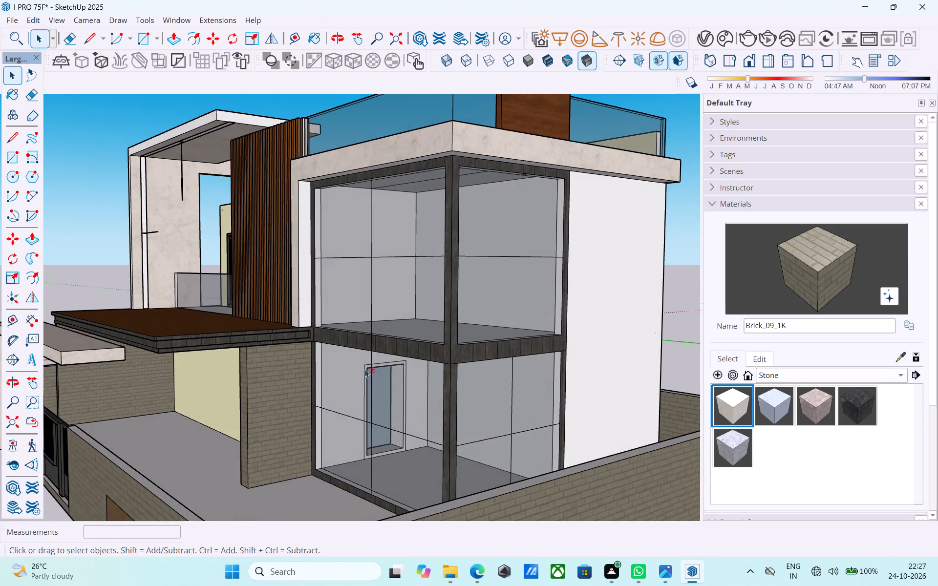
{"action": "middle_click_drag", "start_coordinate": [365, 372], "coordinate": [303, 379], "text": "shift"}
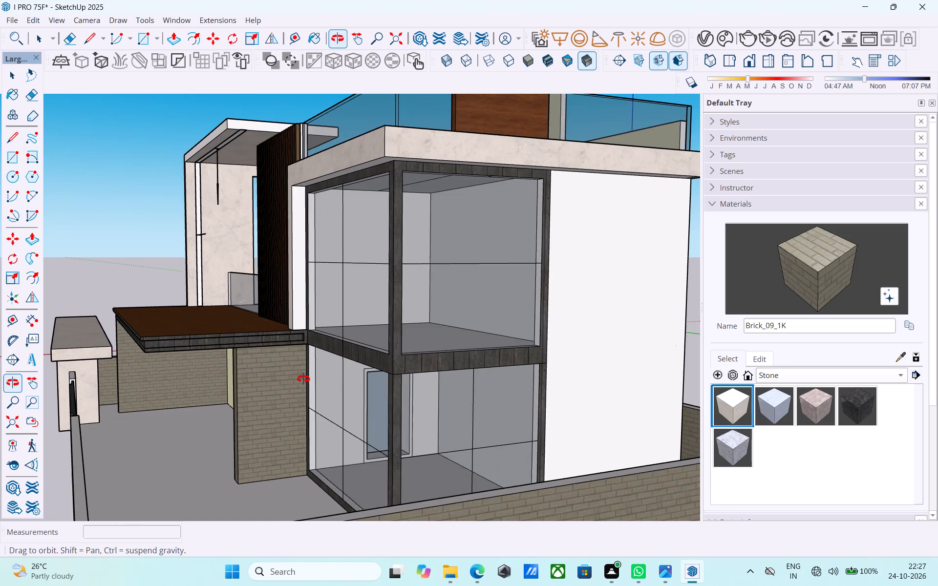
{"action": "middle_click_drag", "start_coordinate": [303, 379], "coordinate": [410, 404], "text": "shift"}
Measure the distance from the room corner to the edge of the door frame inside the ground-floor room.
{"action": "scroll", "coordinate": [410, 404], "scroll_direction": "up", "scroll_amount": 11}
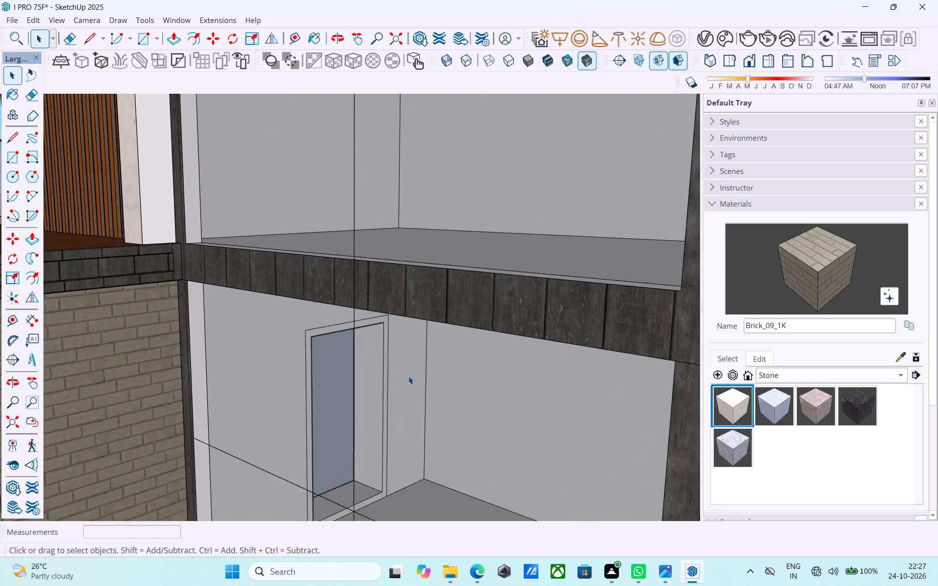
{"action": "scroll", "coordinate": [408, 376], "scroll_direction": "up", "scroll_amount": 20}
{"action": "scroll", "coordinate": [408, 376], "scroll_direction": "up", "scroll_amount": 10}
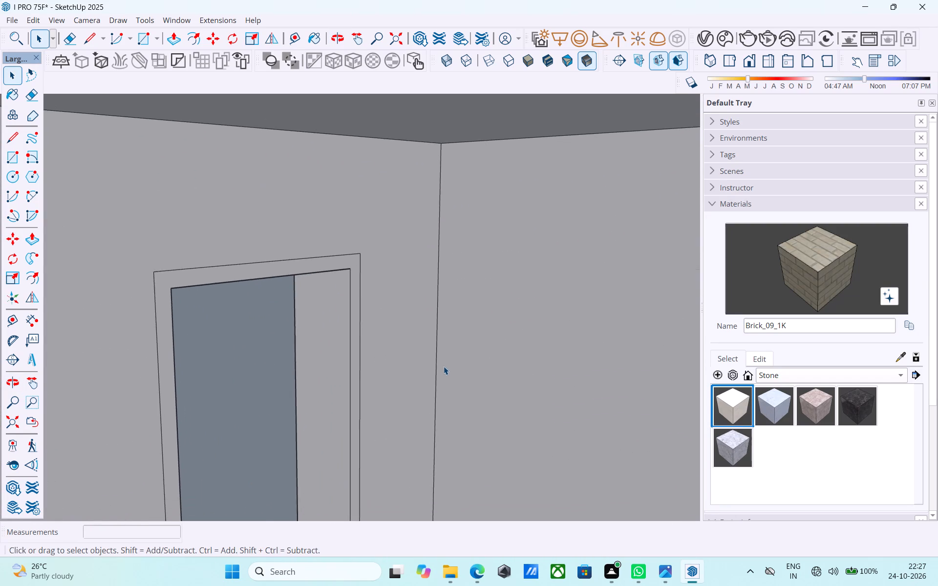
{"action": "scroll", "coordinate": [444, 366], "scroll_direction": "up", "scroll_amount": 20}
{"action": "scroll", "coordinate": [444, 366], "scroll_direction": "up", "scroll_amount": 8}
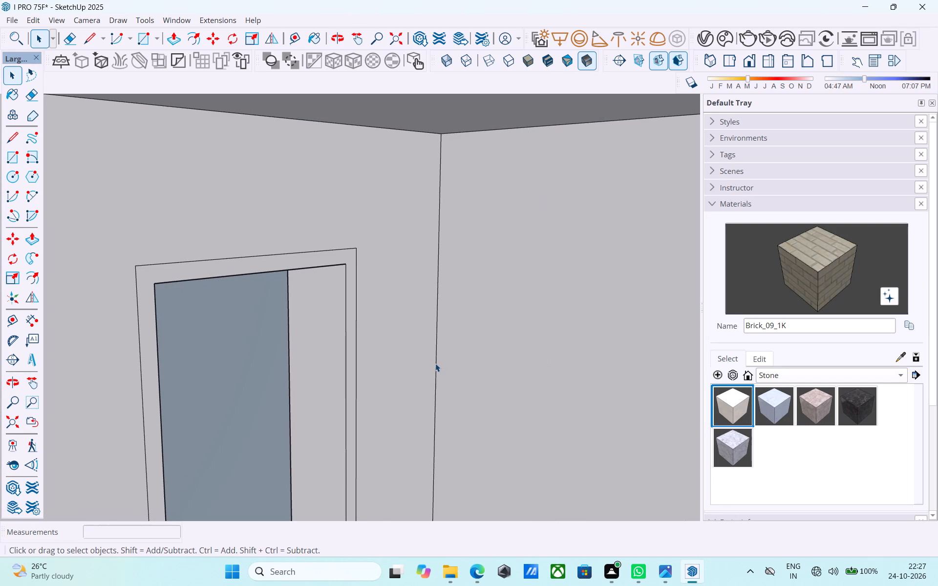
{"action": "key", "text": "t"}
{"action": "left_click", "coordinate": [435, 364]}
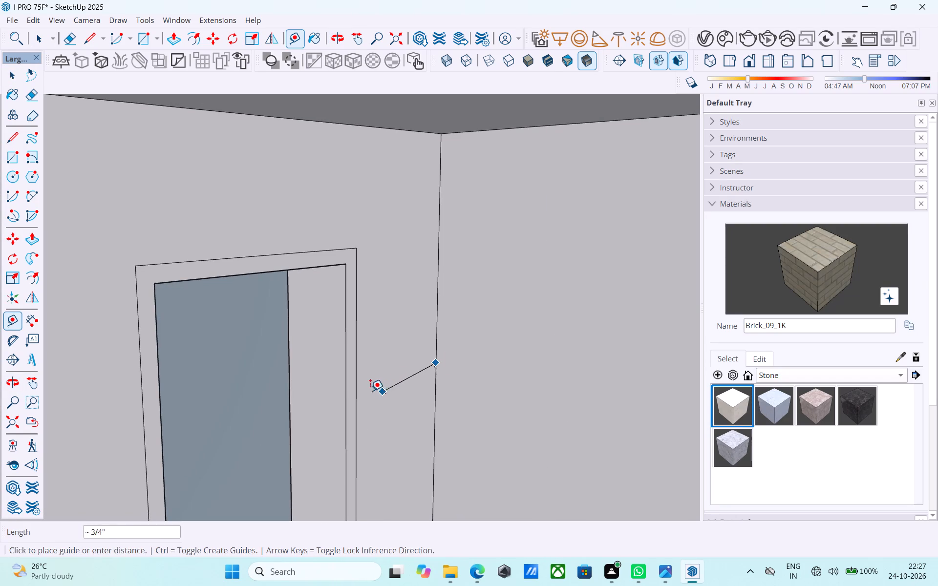
{"action": "scroll", "coordinate": [355, 385], "scroll_direction": "up", "scroll_amount": 6}
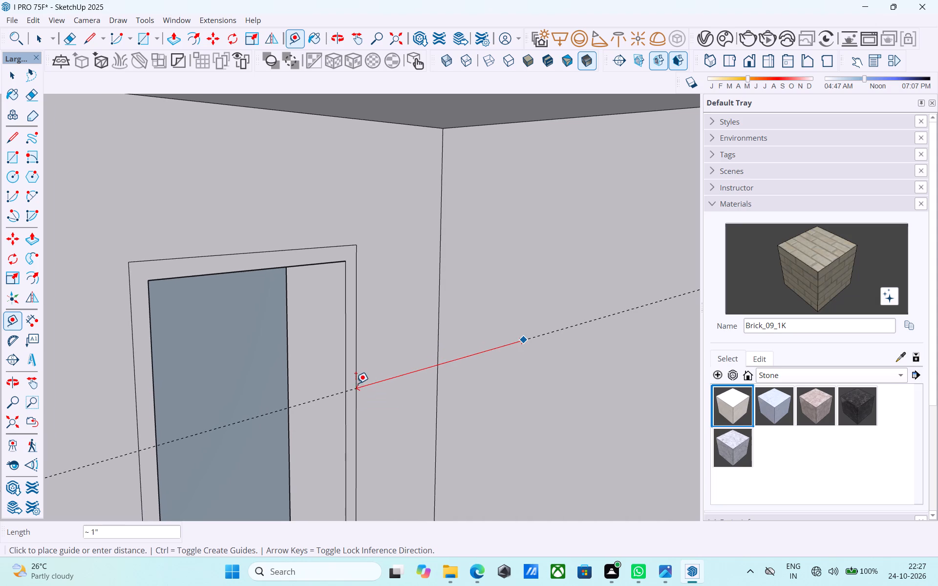
{"action": "middle_click", "coordinate": [356, 383]}
{"action": "scroll", "coordinate": [357, 382], "scroll_direction": "up", "scroll_amount": 20}
{"action": "scroll", "coordinate": [357, 382], "scroll_direction": "up", "scroll_amount": 2}
{"action": "key", "text": "space"}
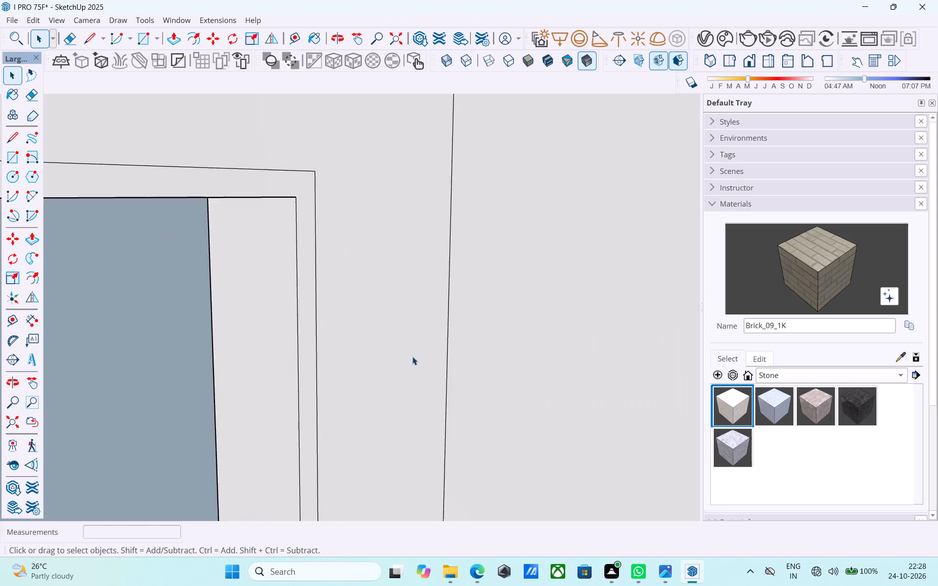
{"action": "scroll", "coordinate": [412, 356], "scroll_direction": "up", "scroll_amount": 2}
{"action": "scroll", "coordinate": [412, 356], "scroll_direction": "down", "scroll_amount": 2}
{"action": "key", "text": "t"}
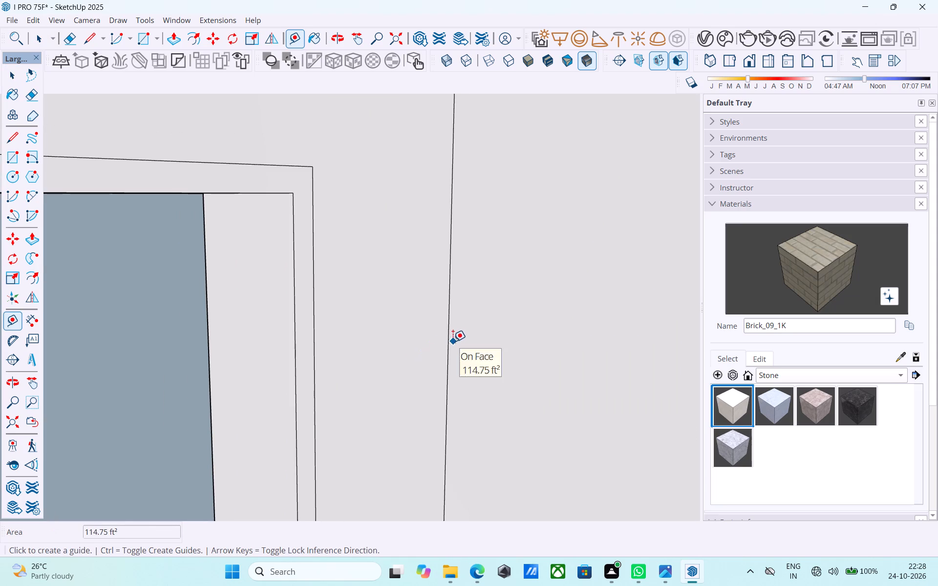
{"action": "left_click", "coordinate": [451, 340]}
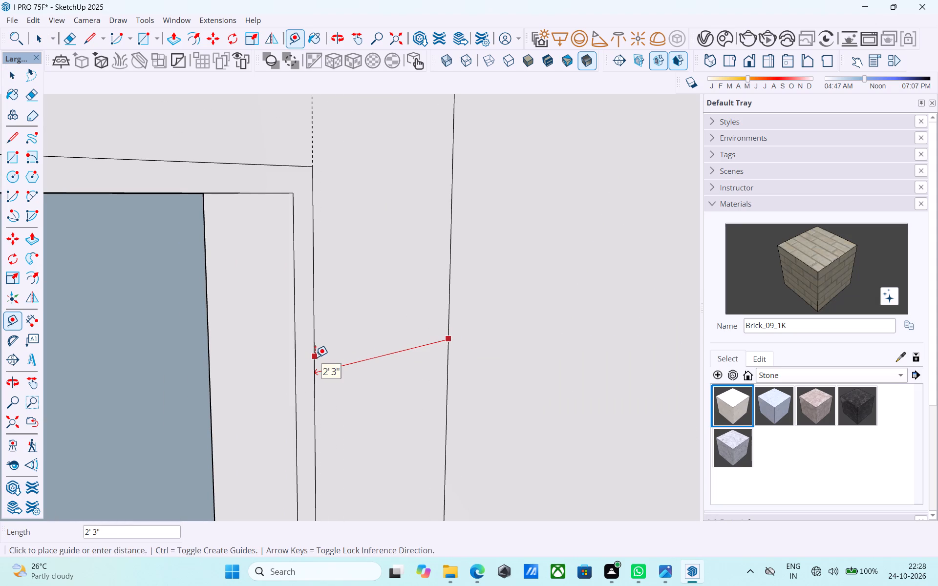
{"action": "key", "text": "space"}
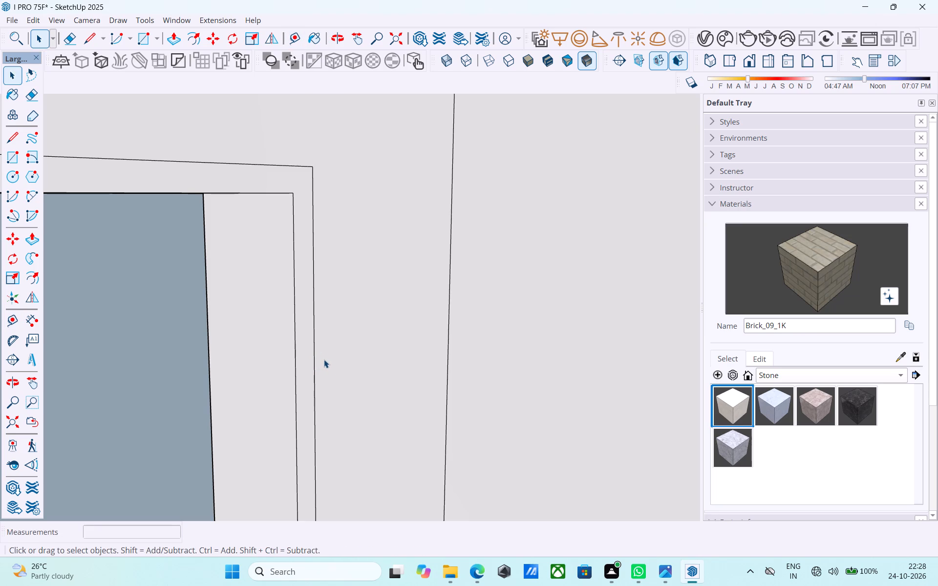
Mark a distance of 2' from the corner along the inner wall of the upper-floor room, above the ground-floor door.
{"action": "scroll", "coordinate": [324, 359], "scroll_direction": "down", "scroll_amount": 14}
{"action": "scroll", "coordinate": [325, 357], "scroll_direction": "down", "scroll_amount": 13}
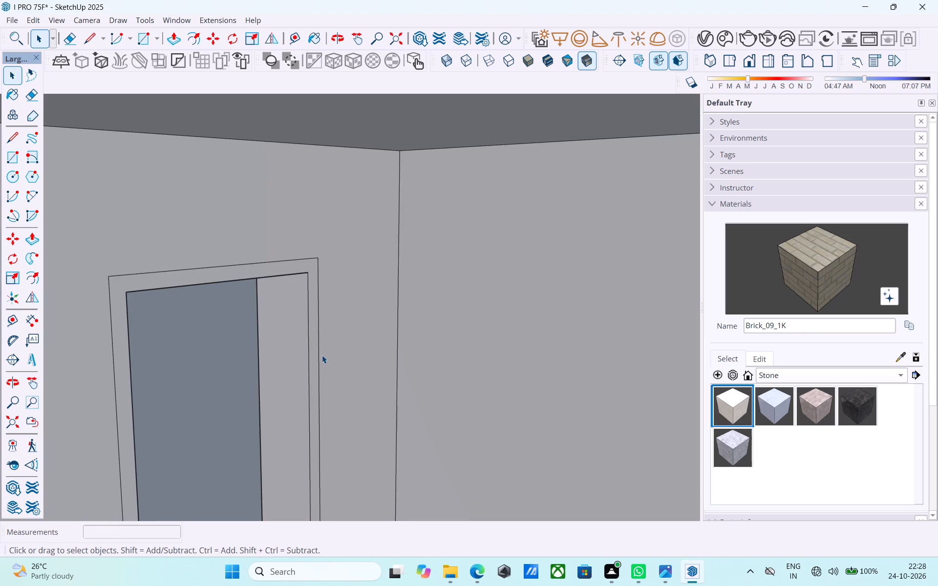
{"action": "scroll", "coordinate": [322, 356], "scroll_direction": "down", "scroll_amount": 17}
{"action": "scroll", "coordinate": [317, 358], "scroll_direction": "down", "scroll_amount": 11}
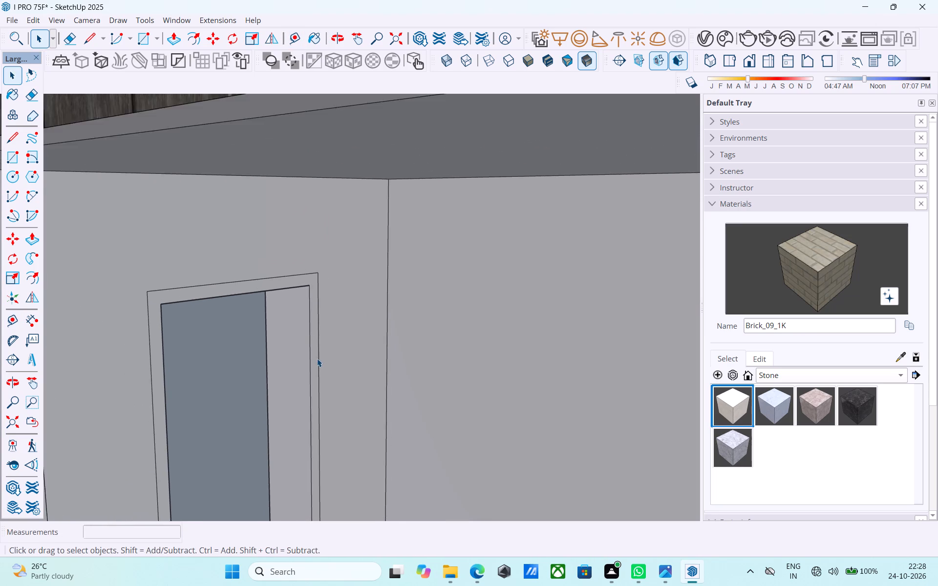
{"action": "scroll", "coordinate": [317, 358], "scroll_direction": "down", "scroll_amount": 20}
{"action": "scroll", "coordinate": [317, 358], "scroll_direction": "down", "scroll_amount": 6}
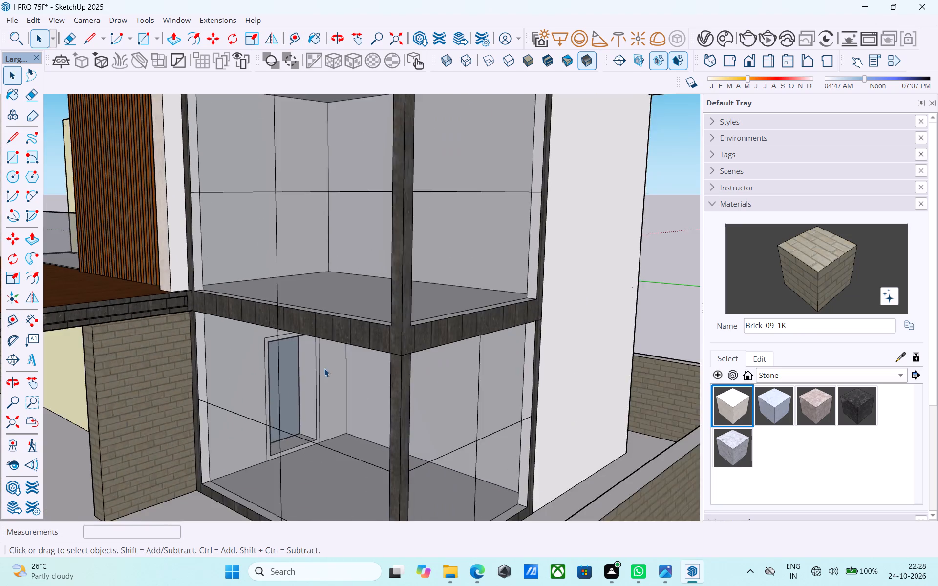
{"action": "scroll", "coordinate": [325, 371], "scroll_direction": "down", "scroll_amount": 5}
{"action": "middle_click_drag", "start_coordinate": [331, 383], "coordinate": [337, 403]}
{"action": "middle_click_drag", "start_coordinate": [360, 323], "coordinate": [380, 424]}
{"action": "scroll", "coordinate": [356, 383], "scroll_direction": "up", "scroll_amount": 4}
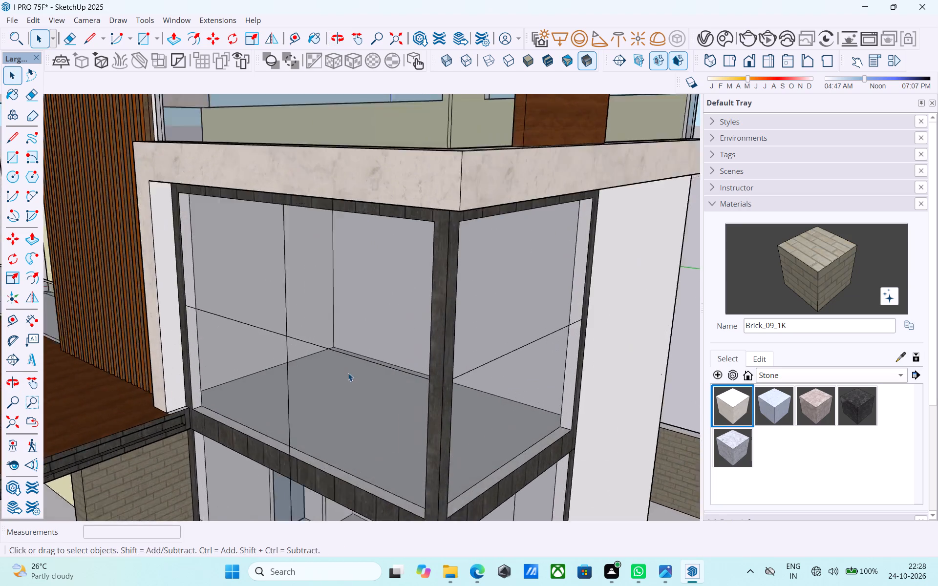
{"action": "scroll", "coordinate": [348, 373], "scroll_direction": "up", "scroll_amount": 7}
{"action": "middle_click_drag", "start_coordinate": [344, 367], "coordinate": [366, 472], "text": "shift"}
{"action": "scroll", "coordinate": [395, 334], "scroll_direction": "up", "scroll_amount": 14}
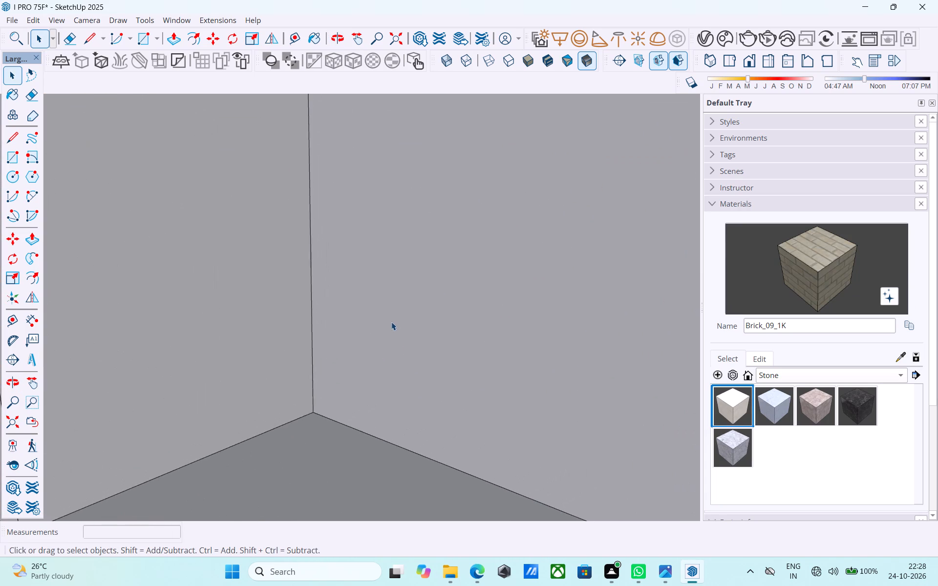
{"action": "scroll", "coordinate": [391, 322], "scroll_direction": "up", "scroll_amount": 20}
{"action": "scroll", "coordinate": [391, 322], "scroll_direction": "up", "scroll_amount": 12}
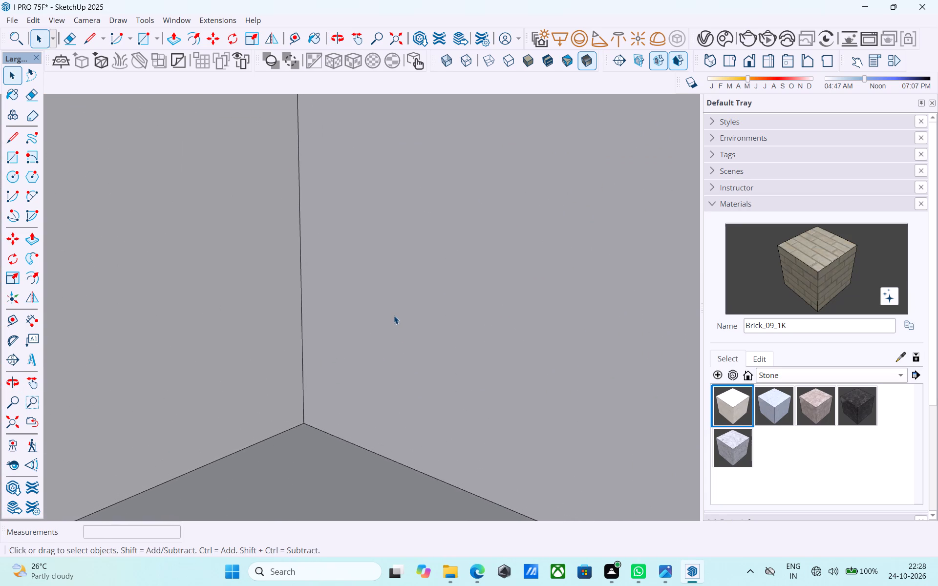
{"action": "scroll", "coordinate": [394, 315], "scroll_direction": "up", "scroll_amount": 11}
{"action": "middle_click_drag", "start_coordinate": [392, 317], "coordinate": [319, 320]}
{"action": "scroll", "coordinate": [378, 316], "scroll_direction": "up", "scroll_amount": 10}
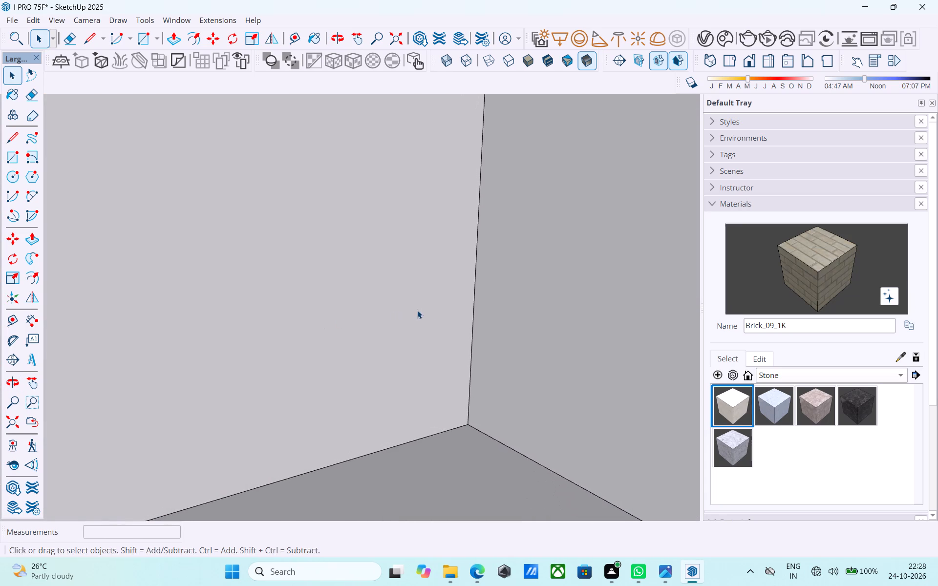
{"action": "scroll", "coordinate": [417, 310], "scroll_direction": "up", "scroll_amount": 13}
{"action": "scroll", "coordinate": [472, 304], "scroll_direction": "up", "scroll_amount": 5}
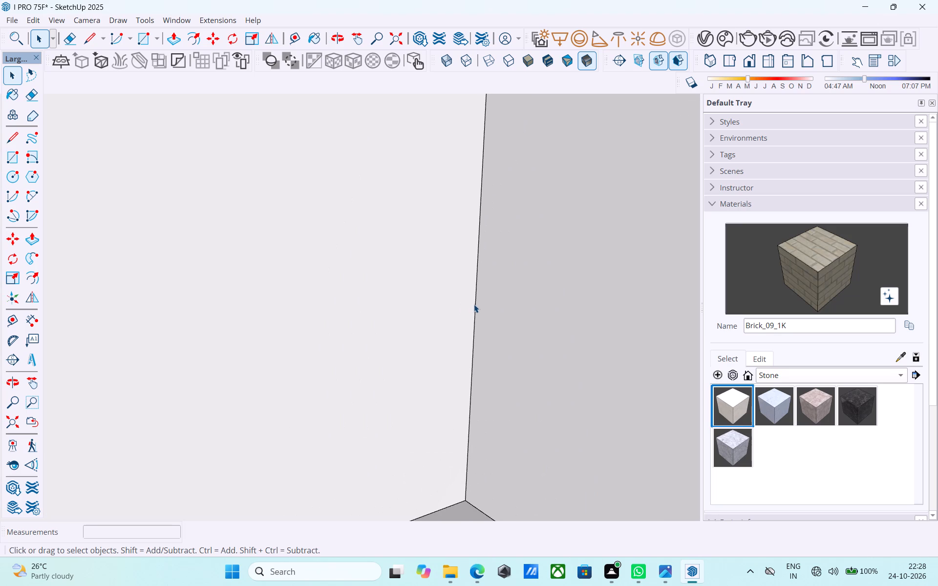
{"action": "key", "text": "t"}
{"action": "left_click", "coordinate": [477, 301]}
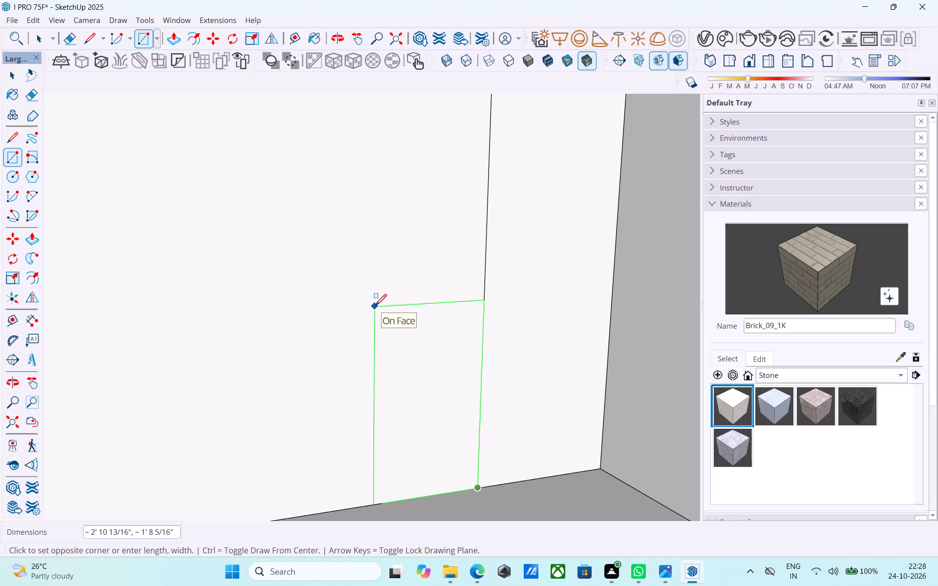
Draw a door rectangle 8' high and 4' wide on the upper-floor room's wall, starting where the 2' line meets the floor.
{"action": "type", "text": "4',8'"}
{"action": "key", "text": "Return"}
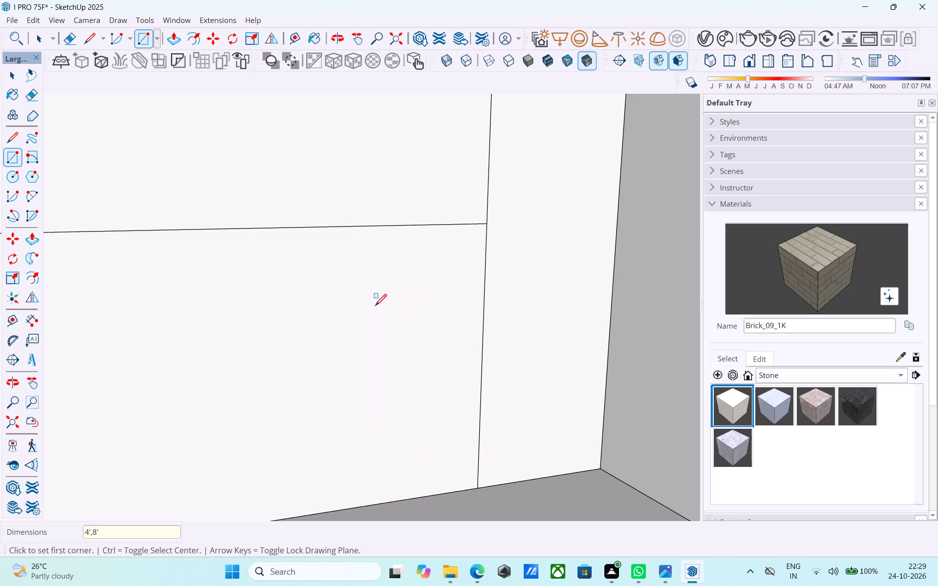
{"action": "type", "text": "8',4'"}
{"action": "key", "text": "Return"}
{"action": "key", "text": "space"}
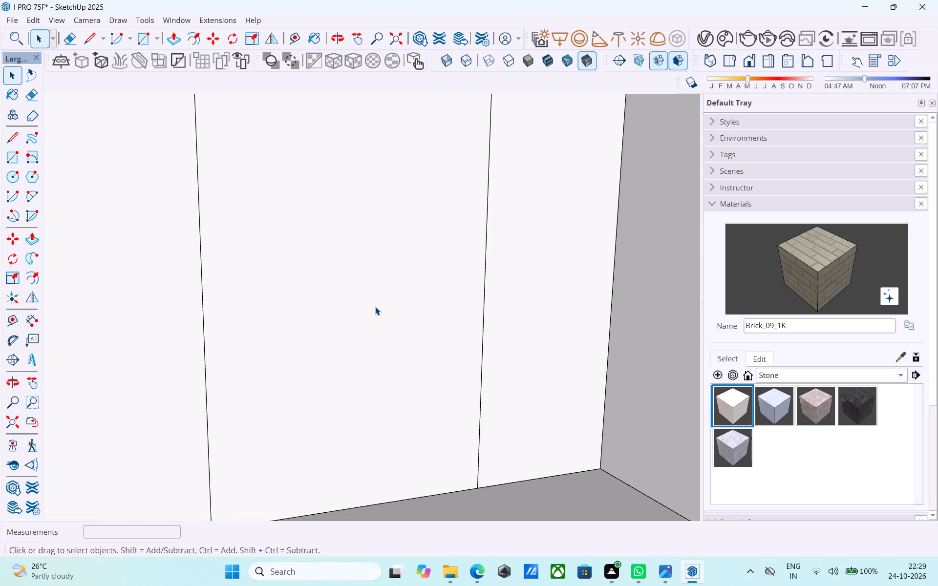
Offset the door rectangle's outline 3" inwards to form its frame.
{"action": "left_click", "coordinate": [375, 307]}
{"action": "key", "text": "f"}
{"action": "left_click", "coordinate": [375, 307]}
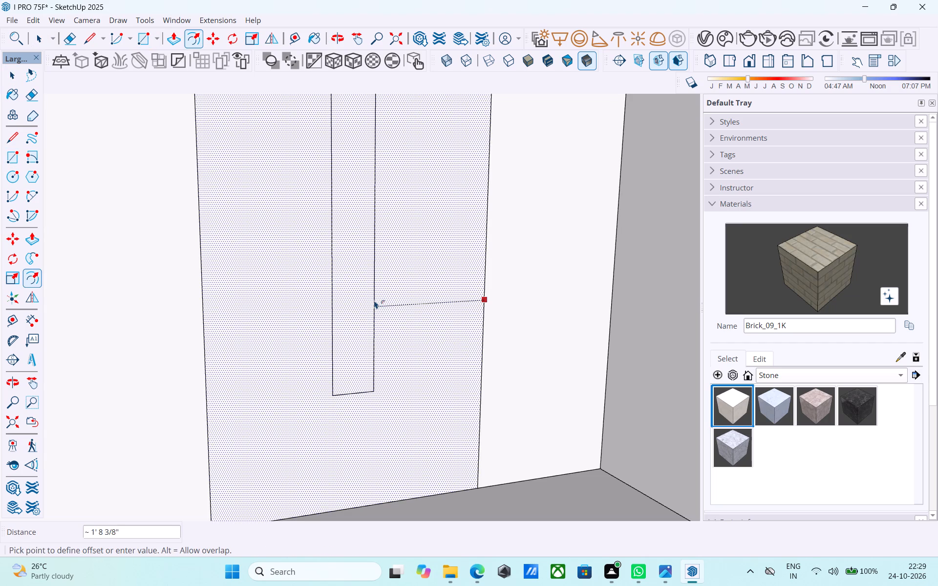
{"action": "type", "text": "3\""}
{"action": "key", "text": "Return"}
{"action": "key", "text": "space"}
Push the face inside the door frame 6" through the wall to open the upper-floor doorway.
{"action": "left_click", "coordinate": [362, 343]}
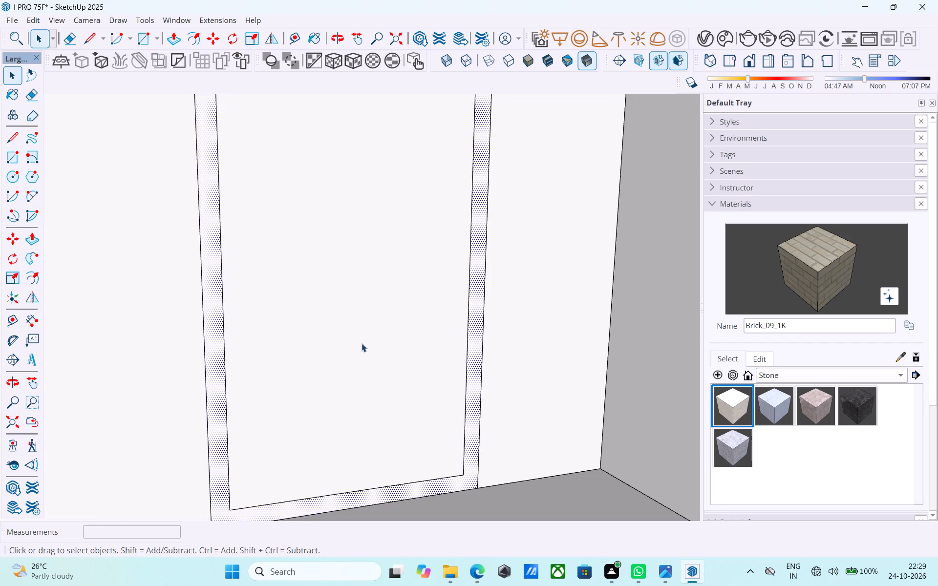
{"action": "key", "text": "p"}
{"action": "left_click", "coordinate": [362, 346]}
{"action": "scroll", "coordinate": [363, 338], "scroll_direction": "up", "scroll_amount": 4}
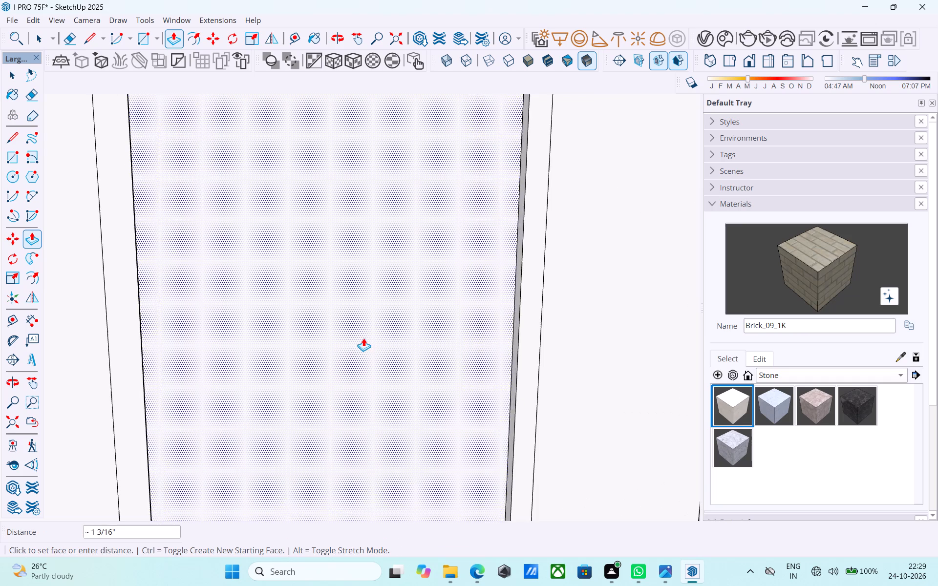
{"action": "left_click", "coordinate": [339, 285]}
{"action": "key", "text": "space"}
{"action": "middle_click_drag", "start_coordinate": [335, 311], "coordinate": [388, 283]}
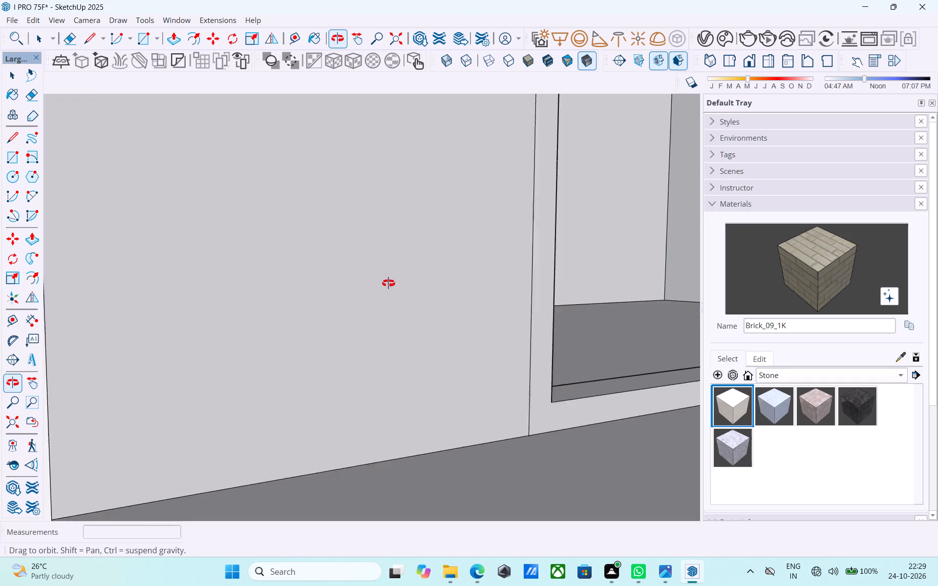
{"action": "middle_click_drag", "start_coordinate": [388, 283], "coordinate": [459, 295]}
{"action": "scroll", "coordinate": [459, 296], "scroll_direction": "down", "scroll_amount": 18}
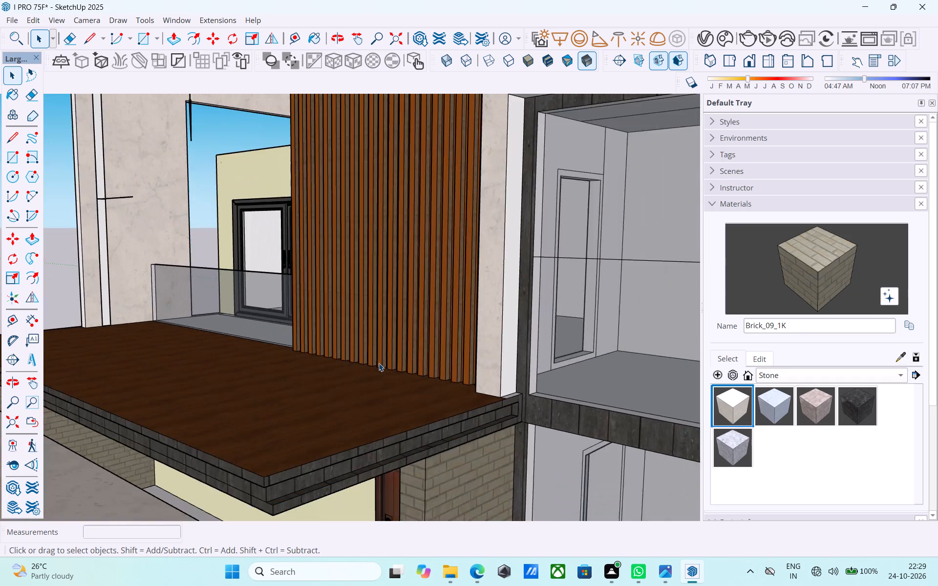
Copy the brown wooden entrance door and paste it on the open ground in front of the boundary wall.
{"action": "scroll", "coordinate": [379, 363], "scroll_direction": "down", "scroll_amount": 15}
{"action": "middle_click_drag", "start_coordinate": [406, 368], "coordinate": [239, 367]}
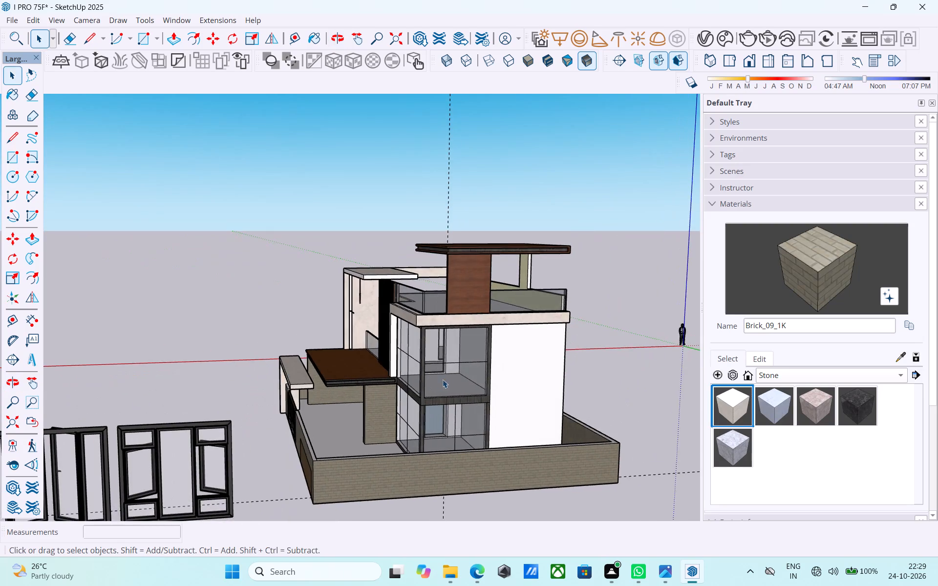
{"action": "scroll", "coordinate": [445, 377], "scroll_direction": "up", "scroll_amount": 6}
{"action": "scroll", "coordinate": [449, 372], "scroll_direction": "down", "scroll_amount": 6}
{"action": "middle_click_drag", "start_coordinate": [452, 373], "coordinate": [465, 377]}
{"action": "middle_click_drag", "start_coordinate": [388, 391], "coordinate": [693, 365]}
{"action": "scroll", "coordinate": [438, 423], "scroll_direction": "up", "scroll_amount": 4}
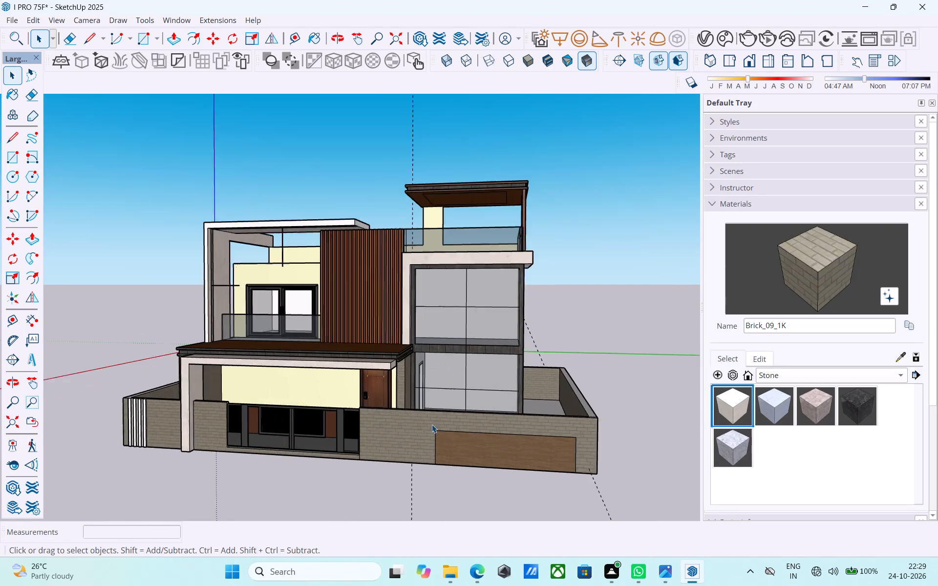
{"action": "left_click", "coordinate": [367, 395]}
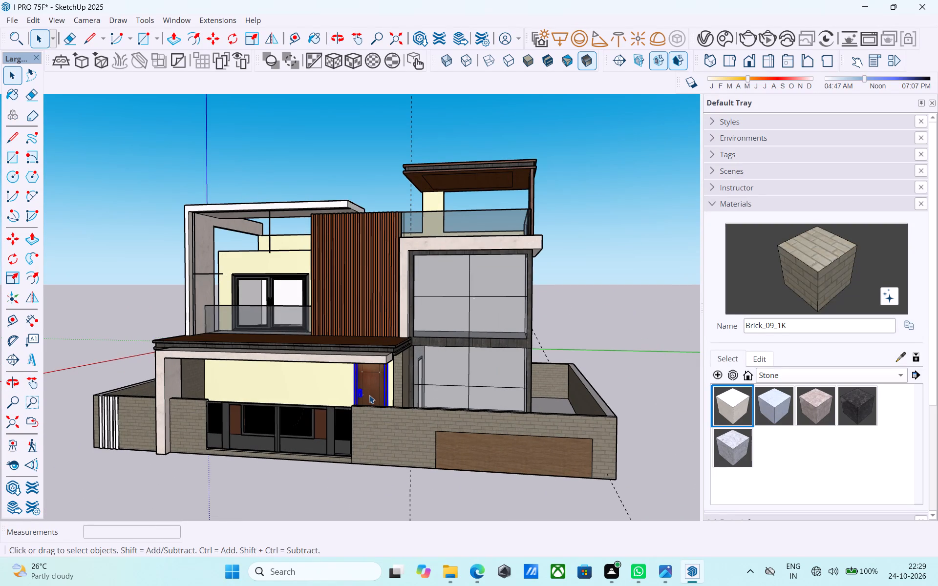
{"action": "key", "text": "ctrl+c"}
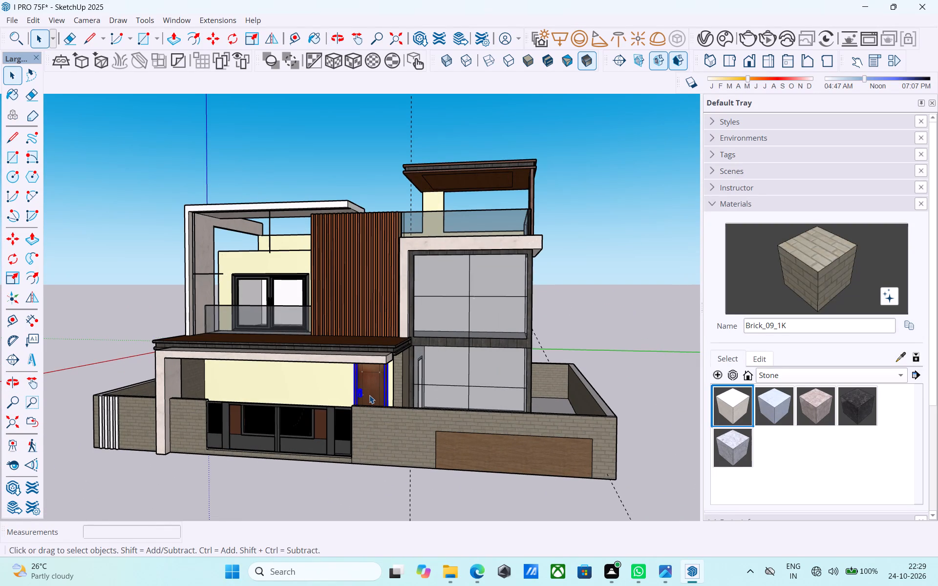
{"action": "left_click", "coordinate": [369, 395]}
{"action": "middle_click_drag", "start_coordinate": [476, 389], "coordinate": [408, 424]}
{"action": "scroll", "coordinate": [416, 414], "scroll_direction": "down", "scroll_amount": 7}
{"action": "key", "text": "ctrl+v"}
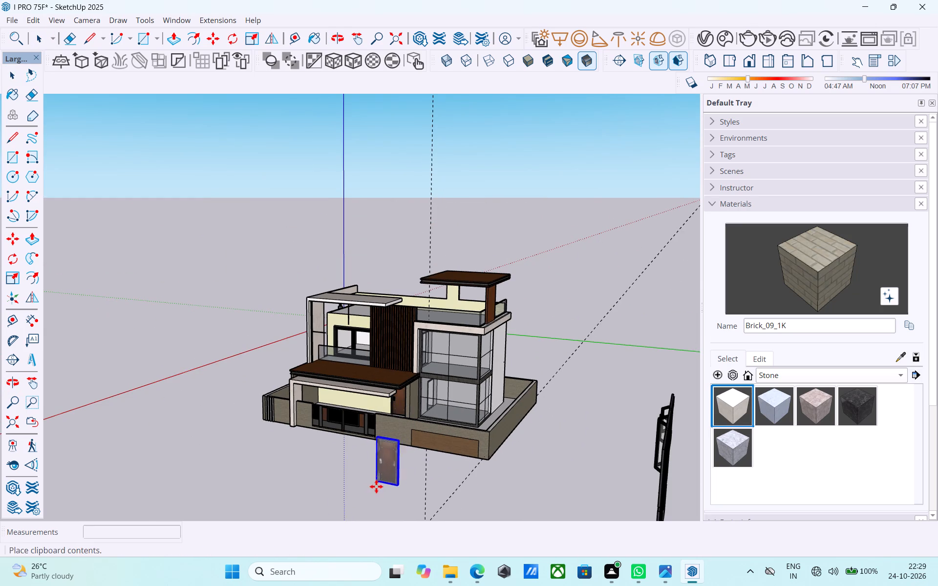
{"action": "left_click", "coordinate": [362, 494]}
Rotate the pasted door 90° horizontally on the ground.
{"action": "middle_click_drag", "start_coordinate": [390, 477], "coordinate": [268, 487]}
{"action": "scroll", "coordinate": [273, 439], "scroll_direction": "down", "scroll_amount": 4}
{"action": "middle_click_drag", "start_coordinate": [273, 475], "coordinate": [265, 510]}
{"action": "scroll", "coordinate": [263, 492], "scroll_direction": "up", "scroll_amount": 5}
{"action": "key", "text": "q"}
{"action": "scroll", "coordinate": [270, 483], "scroll_direction": "up", "scroll_amount": 4}
{"action": "left_click", "coordinate": [261, 503]}
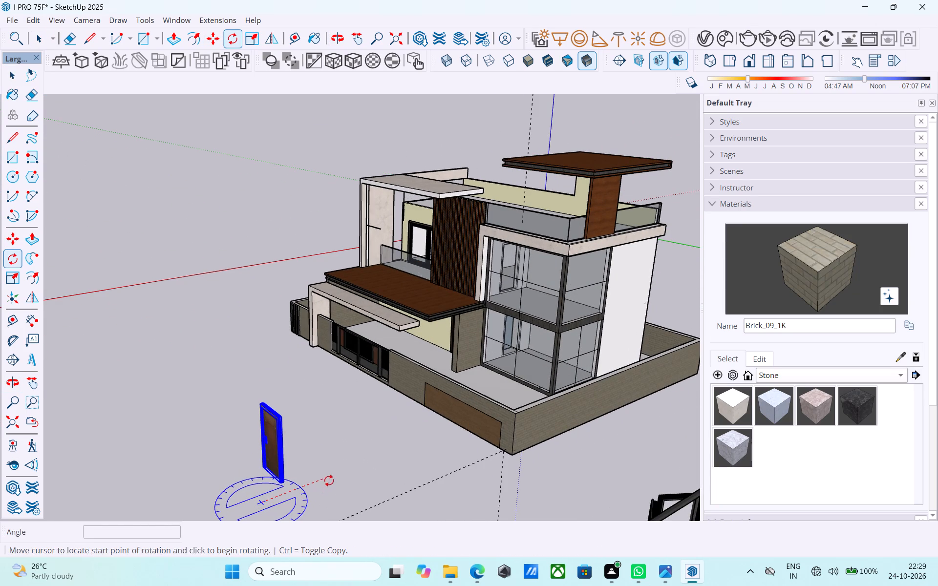
{"action": "left_click", "coordinate": [328, 475]}
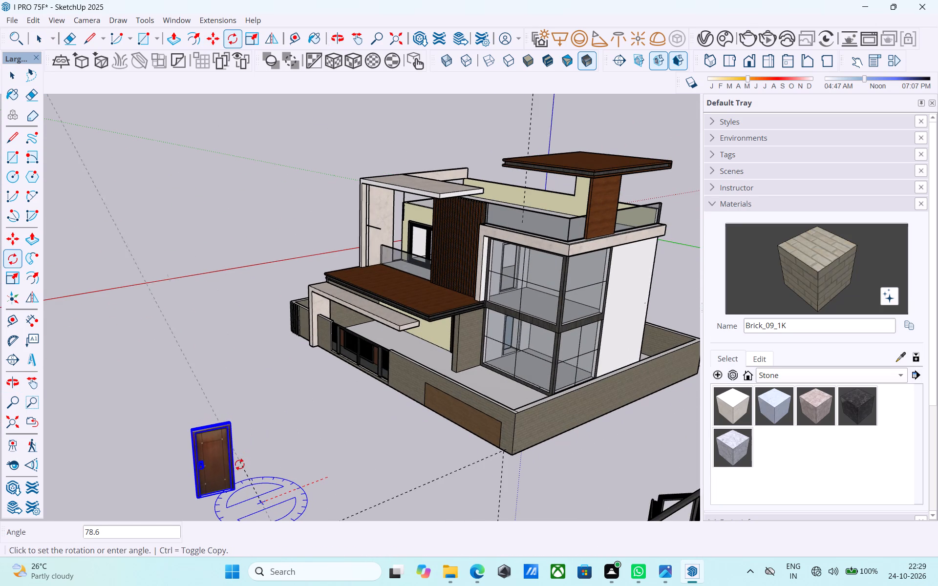
{"action": "scroll", "coordinate": [239, 465], "scroll_direction": "up", "scroll_amount": 3}
{"action": "left_click", "coordinate": [235, 479]}
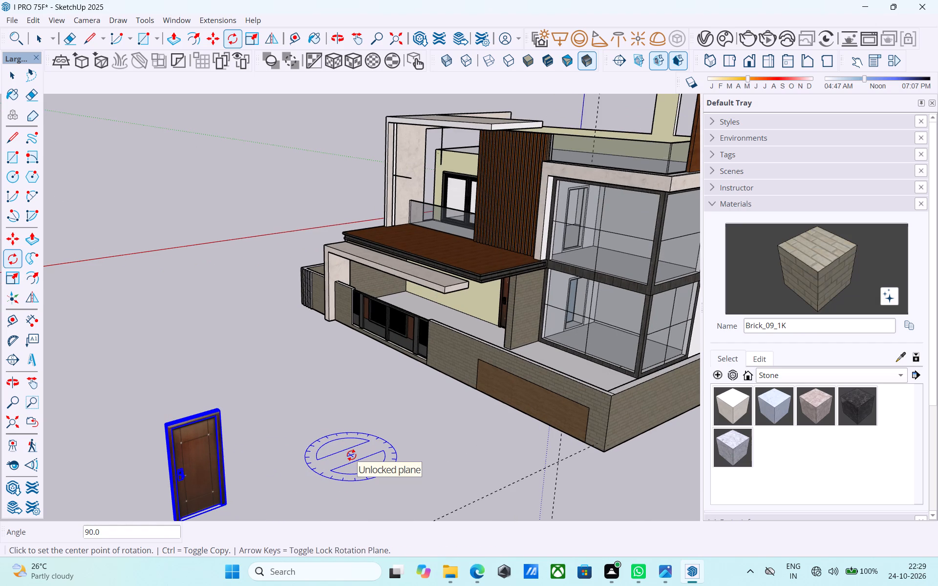
{"action": "key", "text": "space"}
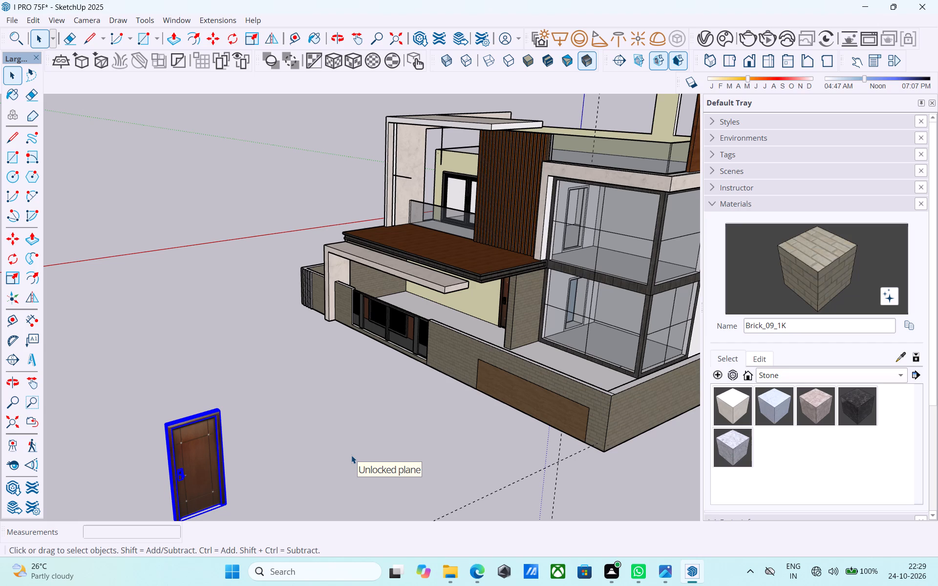
Copy the rotated brown wooden door and paste it into the upper-floor doorway behind the corner glazing, aligned to the frame's bottom corner.
{"action": "scroll", "coordinate": [351, 455], "scroll_direction": "down", "scroll_amount": 5}
{"action": "middle_click_drag", "start_coordinate": [352, 455], "coordinate": [331, 464]}
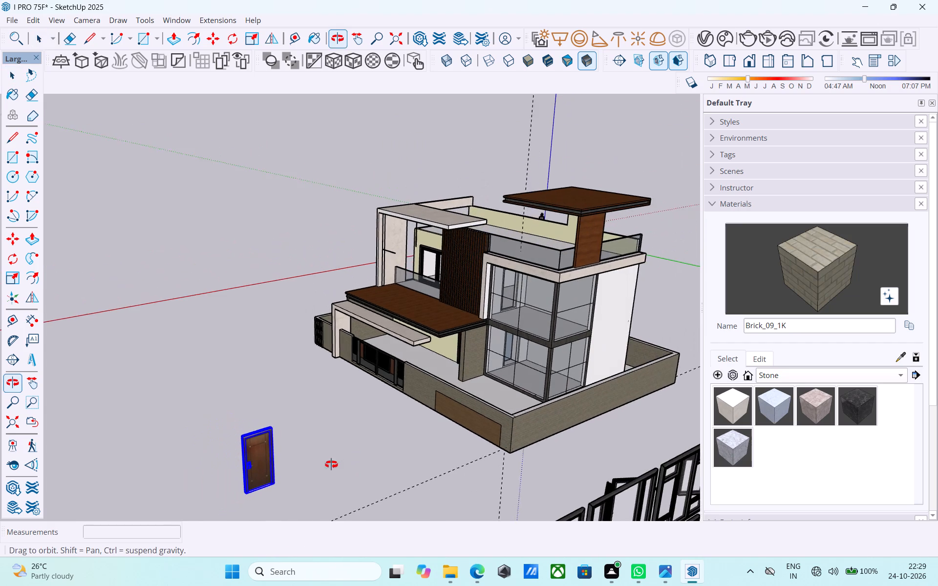
{"action": "middle_click_drag", "start_coordinate": [331, 464], "coordinate": [325, 470]}
{"action": "key", "text": "ctrl+c"}
{"action": "scroll", "coordinate": [521, 395], "scroll_direction": "up", "scroll_amount": 1}
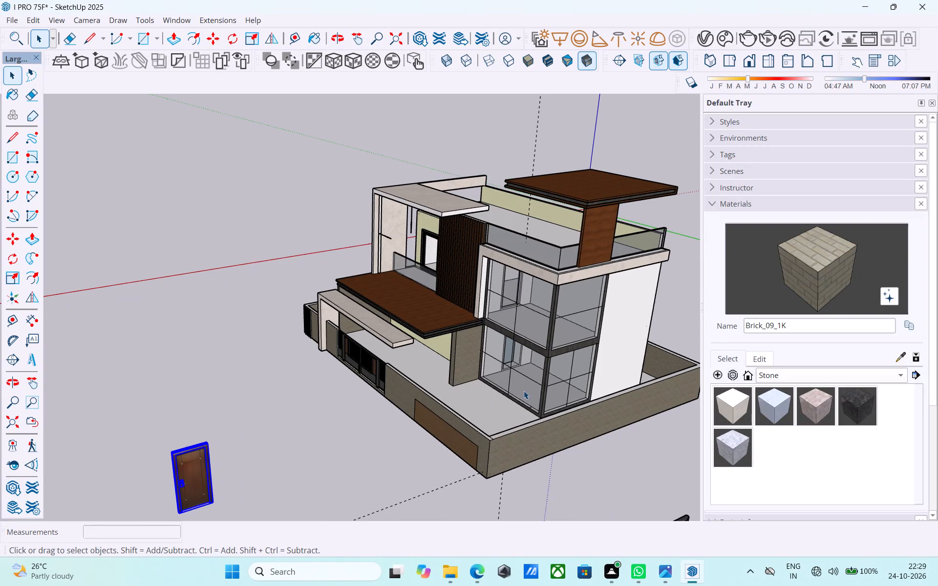
{"action": "middle_click", "coordinate": [549, 370]}
{"action": "scroll", "coordinate": [566, 304], "scroll_direction": "up", "scroll_amount": 7}
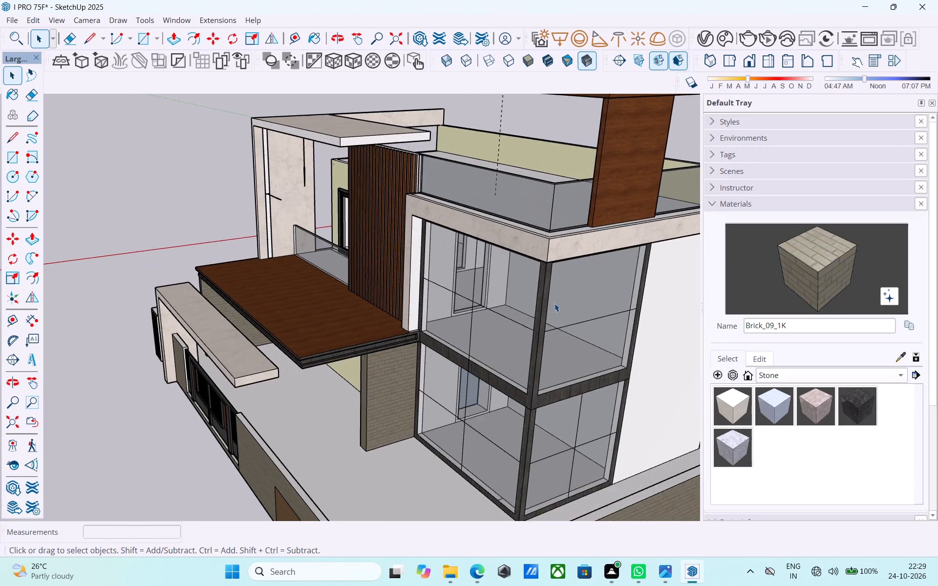
{"action": "middle_click_drag", "start_coordinate": [519, 316], "coordinate": [498, 342], "text": "shift"}
{"action": "scroll", "coordinate": [503, 372], "scroll_direction": "up", "scroll_amount": 15}
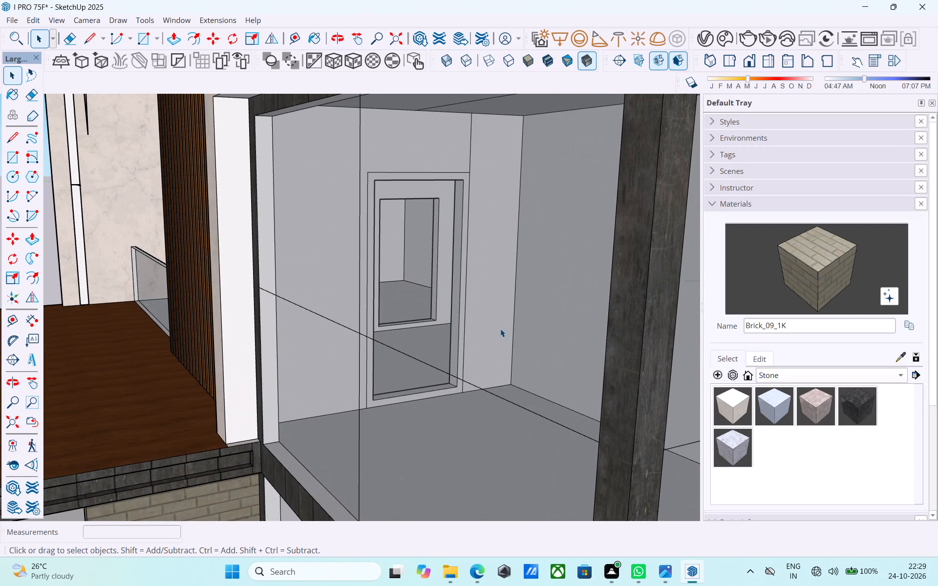
{"action": "scroll", "coordinate": [507, 317], "scroll_direction": "up", "scroll_amount": 13}
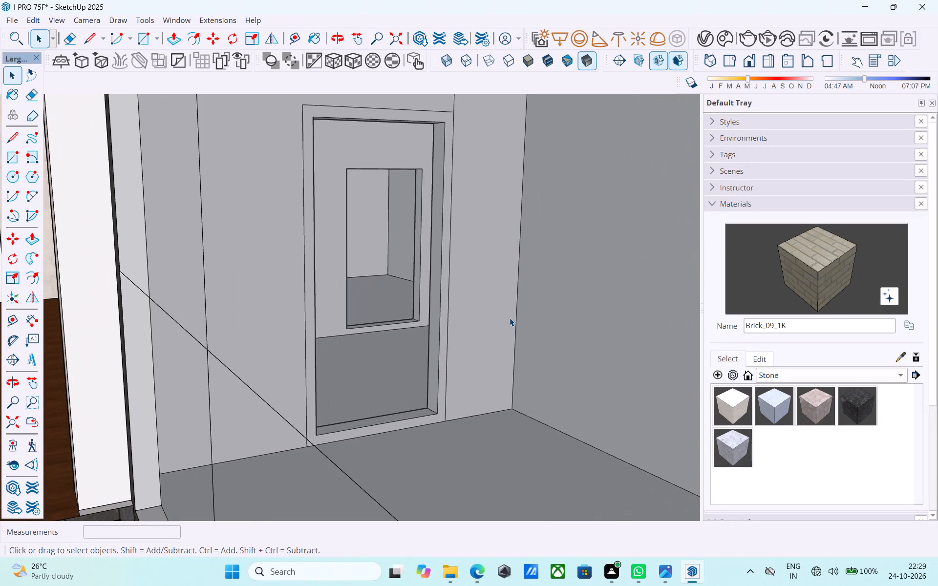
{"action": "scroll", "coordinate": [510, 318], "scroll_direction": "up", "scroll_amount": 20}
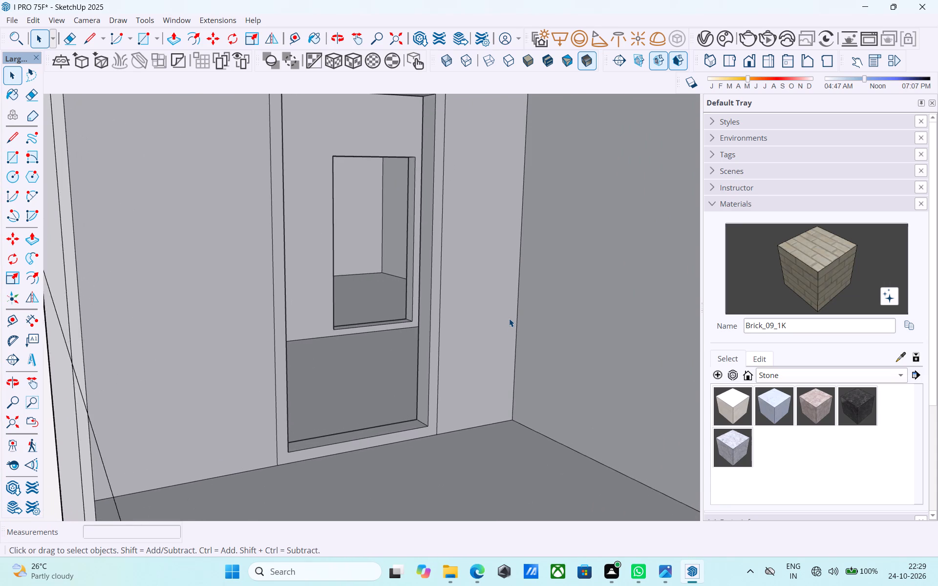
{"action": "scroll", "coordinate": [509, 318], "scroll_direction": "up", "scroll_amount": 20}
{"action": "scroll", "coordinate": [509, 318], "scroll_direction": "up", "scroll_amount": 11}
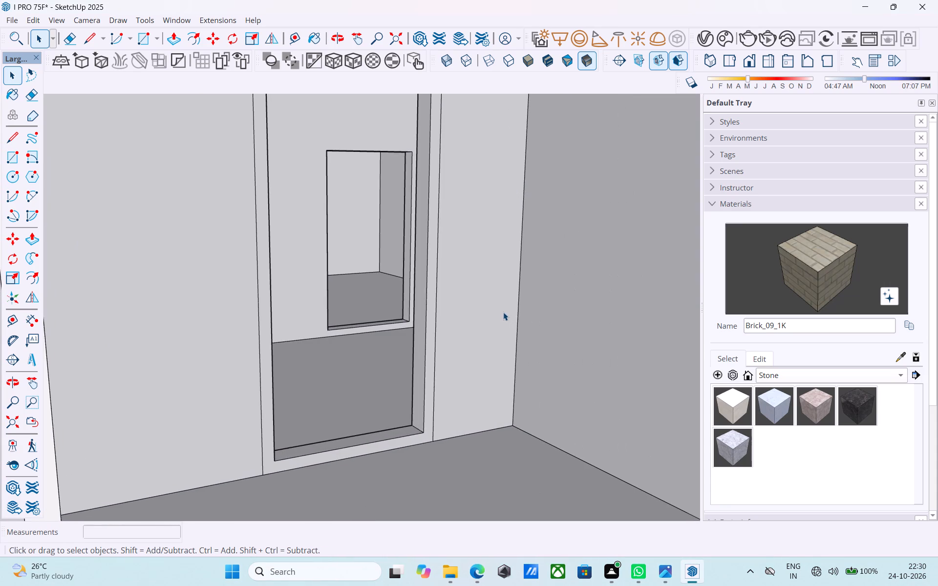
{"action": "scroll", "coordinate": [503, 312], "scroll_direction": "up", "scroll_amount": 20}
{"action": "scroll", "coordinate": [503, 312], "scroll_direction": "up", "scroll_amount": 4}
{"action": "middle_click_drag", "start_coordinate": [503, 312], "coordinate": [501, 312]}
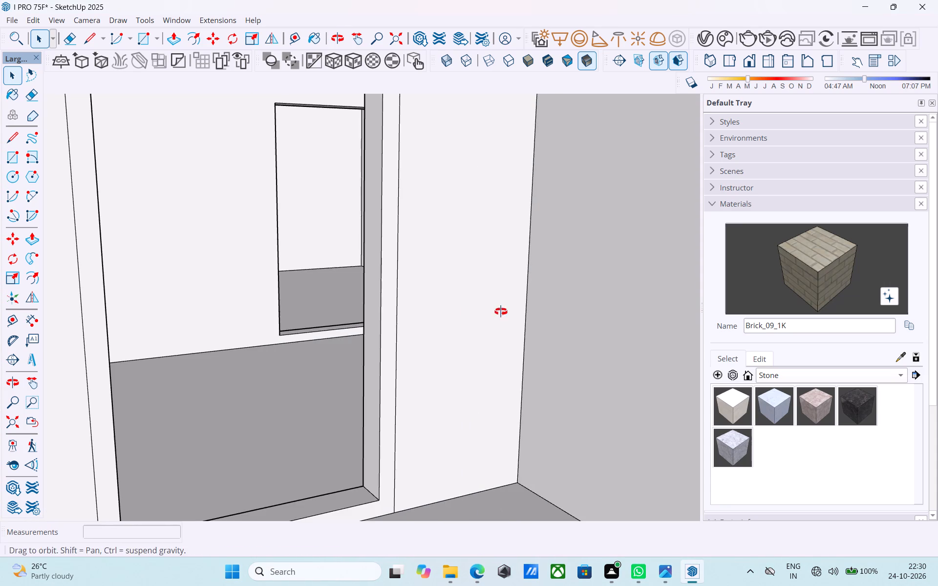
{"action": "middle_click_drag", "start_coordinate": [501, 312], "coordinate": [440, 308]}
{"action": "scroll", "coordinate": [368, 315], "scroll_direction": "down", "scroll_amount": 2}
{"action": "middle_click_drag", "start_coordinate": [358, 315], "coordinate": [453, 381], "text": "shift"}
{"action": "scroll", "coordinate": [447, 374], "scroll_direction": "down", "scroll_amount": 1}
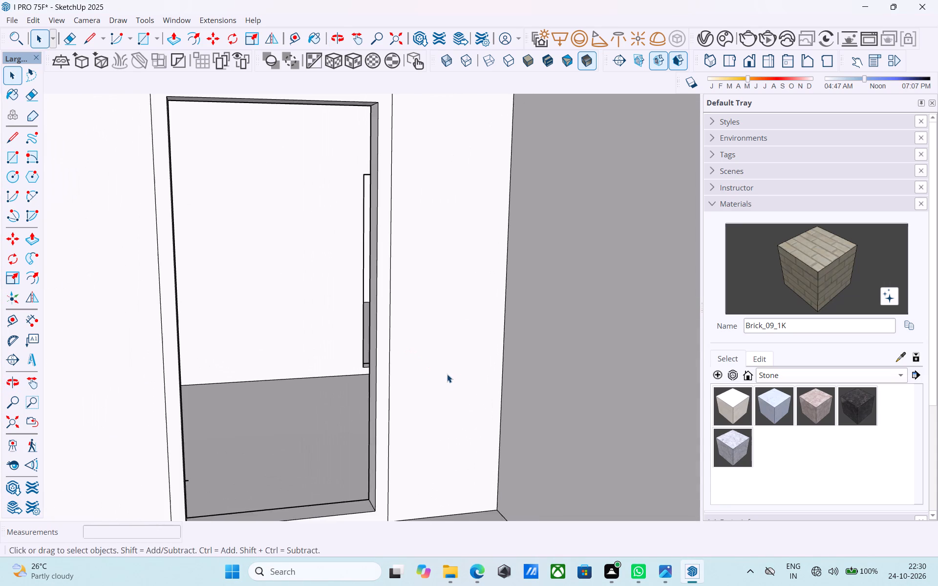
{"action": "scroll", "coordinate": [446, 374], "scroll_direction": "down", "scroll_amount": 1}
{"action": "middle_click_drag", "start_coordinate": [446, 374], "coordinate": [459, 365], "text": "shift"}
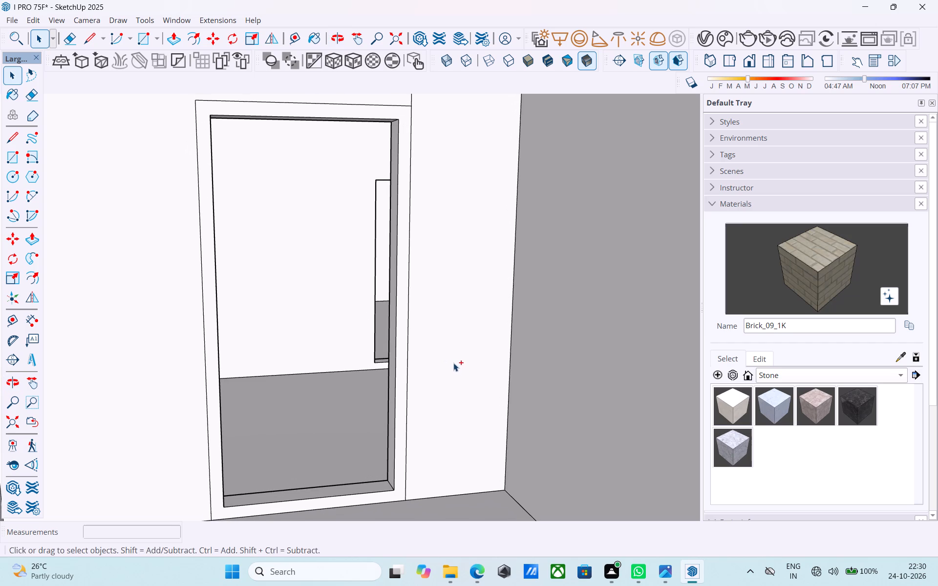
{"action": "key", "text": "ctrl+v"}
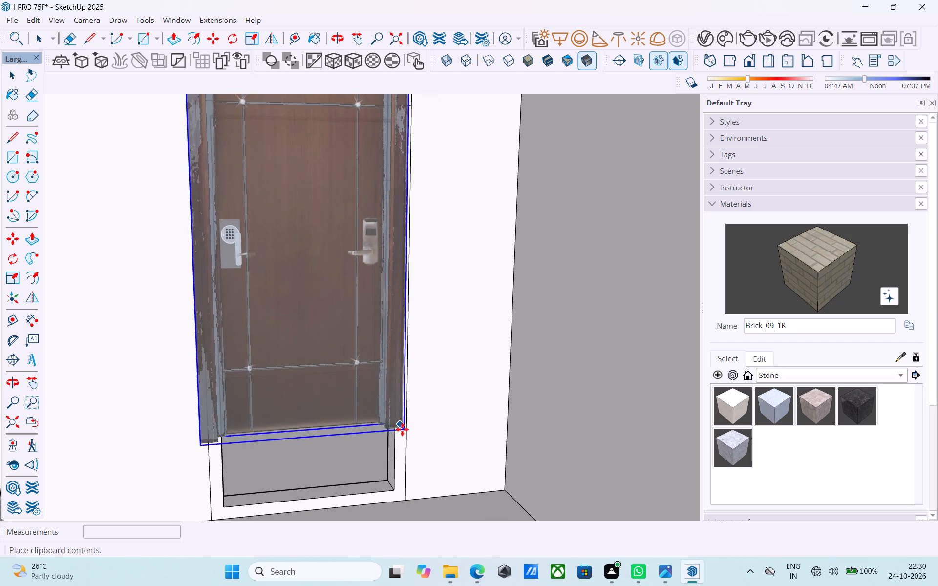
{"action": "middle_click_drag", "start_coordinate": [410, 390], "coordinate": [406, 329], "text": "shift"}
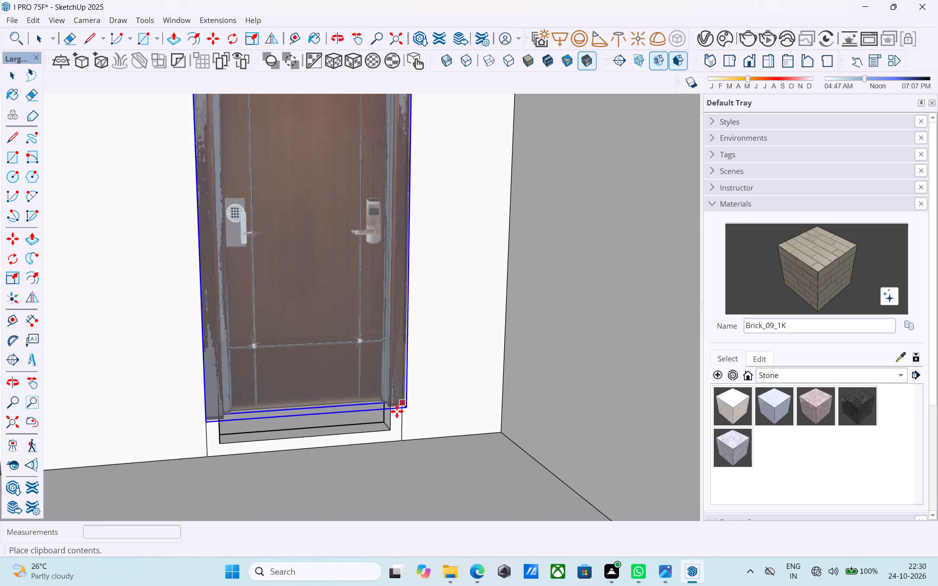
{"action": "left_click", "coordinate": [406, 442]}
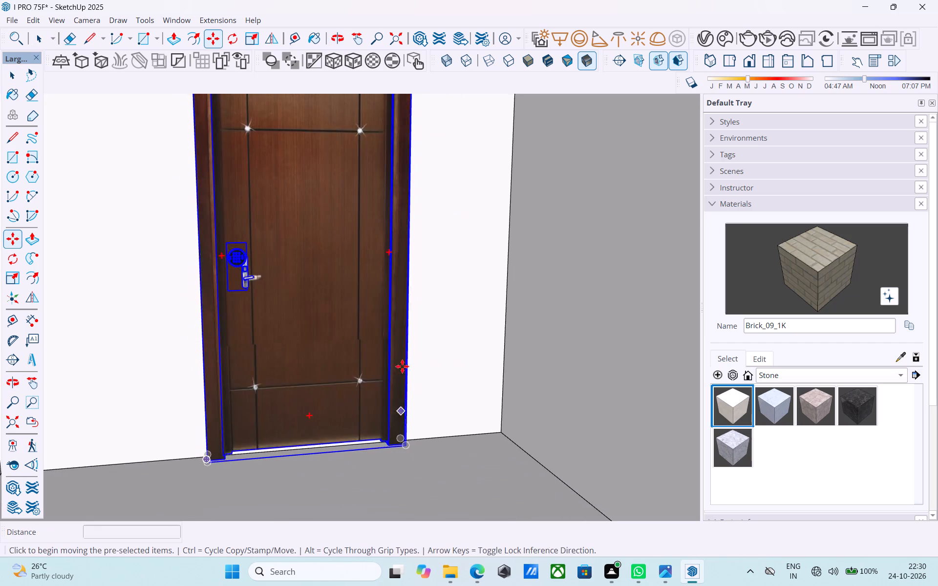
{"action": "middle_click_drag", "start_coordinate": [411, 353], "coordinate": [450, 494], "text": "shift"}
{"action": "key", "text": "space"}
Examine how the pasted upper-floor door's head and frame sit against the wall and its opening.
{"action": "scroll", "coordinate": [290, 205], "scroll_direction": "up", "scroll_amount": 5}
{"action": "middle_click_drag", "start_coordinate": [291, 204], "coordinate": [290, 206]}
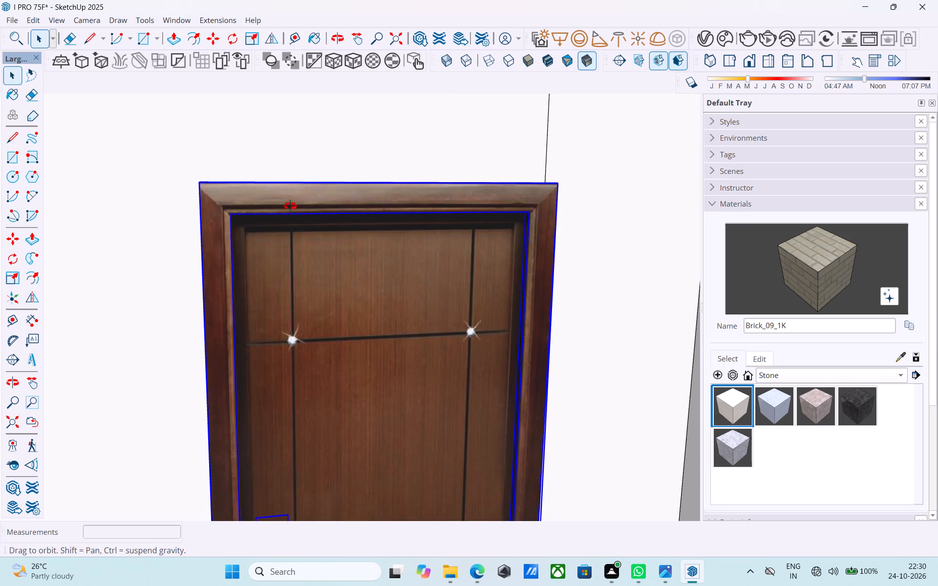
{"action": "middle_click_drag", "start_coordinate": [290, 206], "coordinate": [285, 245]}
{"action": "scroll", "coordinate": [285, 245], "scroll_direction": "up", "scroll_amount": 4}
{"action": "middle_click_drag", "start_coordinate": [285, 242], "coordinate": [298, 268]}
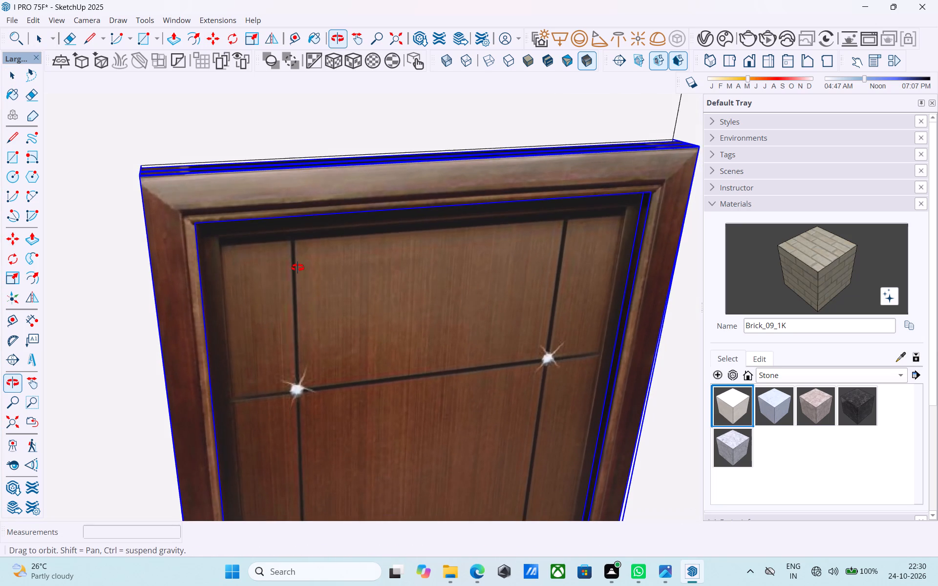
{"action": "middle_click_drag", "start_coordinate": [298, 268], "coordinate": [360, 170]}
{"action": "scroll", "coordinate": [369, 155], "scroll_direction": "down", "scroll_amount": 20}
{"action": "scroll", "coordinate": [369, 155], "scroll_direction": "down", "scroll_amount": 4}
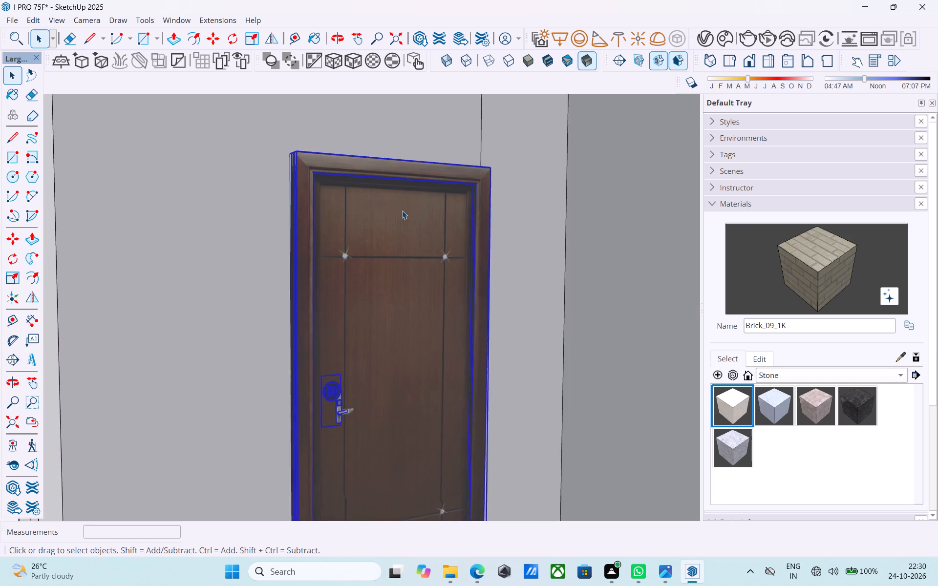
{"action": "scroll", "coordinate": [402, 210], "scroll_direction": "down", "scroll_amount": 20}
{"action": "scroll", "coordinate": [402, 210], "scroll_direction": "down", "scroll_amount": 8}
{"action": "scroll", "coordinate": [405, 215], "scroll_direction": "up", "scroll_amount": 1}
{"action": "scroll", "coordinate": [404, 216], "scroll_direction": "down", "scroll_amount": 13}
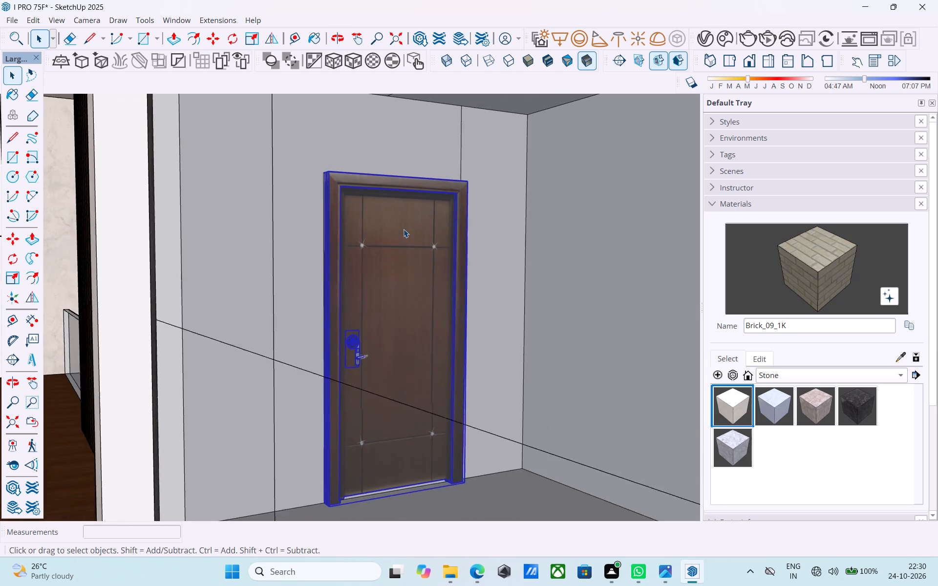
Paste another copy of the brown wooden door into the ground-floor doorway below, aligned to the frame's bottom corner.
{"action": "scroll", "coordinate": [404, 229], "scroll_direction": "down", "scroll_amount": 19}
{"action": "scroll", "coordinate": [402, 210], "scroll_direction": "up", "scroll_amount": 1}
{"action": "scroll", "coordinate": [402, 211], "scroll_direction": "down", "scroll_amount": 1}
{"action": "scroll", "coordinate": [402, 211], "scroll_direction": "up", "scroll_amount": 1}
{"action": "scroll", "coordinate": [403, 211], "scroll_direction": "down", "scroll_amount": 1}
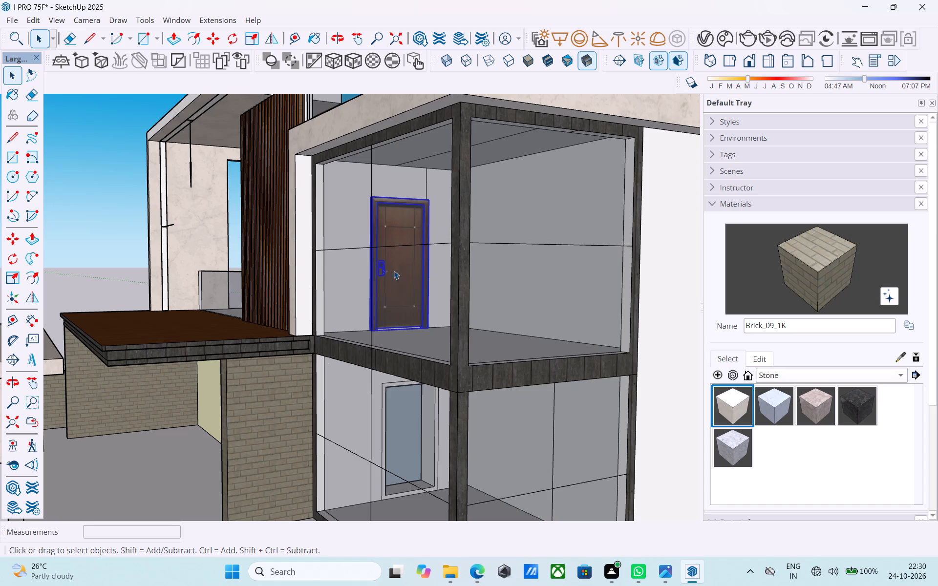
{"action": "middle_click_drag", "start_coordinate": [381, 430], "coordinate": [416, 320]}
{"action": "scroll", "coordinate": [416, 320], "scroll_direction": "up", "scroll_amount": 20}
{"action": "scroll", "coordinate": [416, 320], "scroll_direction": "up", "scroll_amount": 1}
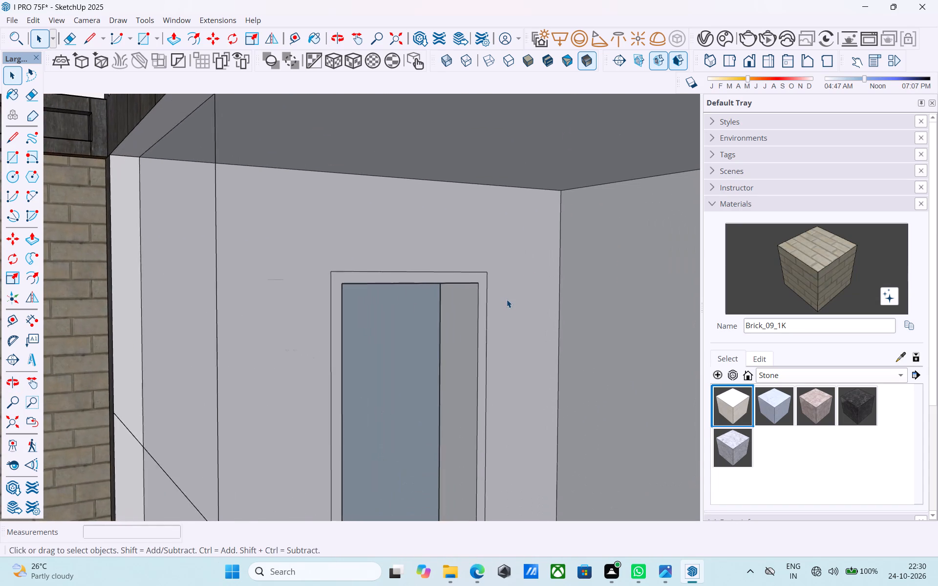
{"action": "scroll", "coordinate": [507, 299], "scroll_direction": "up", "scroll_amount": 20}
{"action": "scroll", "coordinate": [507, 299], "scroll_direction": "up", "scroll_amount": 14}
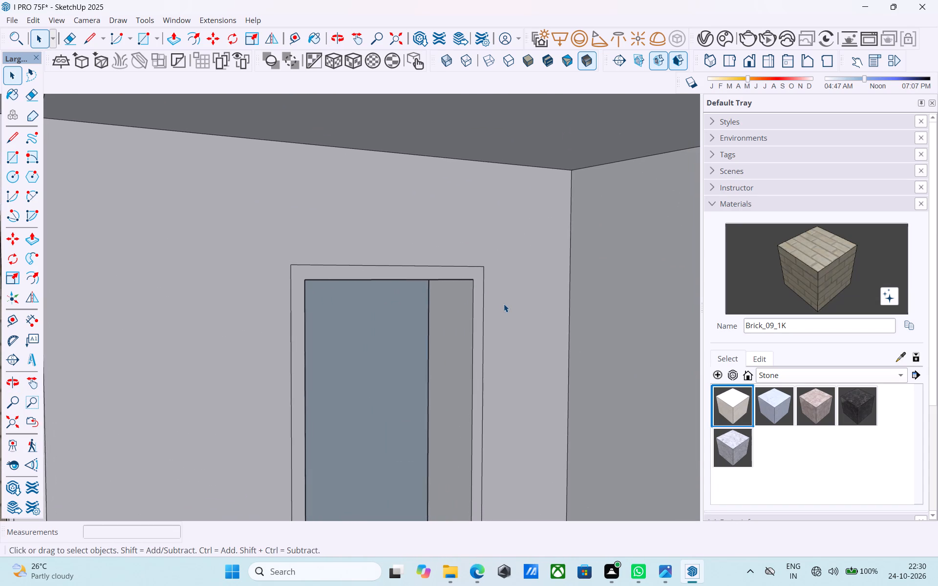
{"action": "scroll", "coordinate": [504, 304], "scroll_direction": "up", "scroll_amount": 13}
{"action": "middle_click_drag", "start_coordinate": [501, 304], "coordinate": [455, 310]}
{"action": "scroll", "coordinate": [473, 310], "scroll_direction": "up", "scroll_amount": 9}
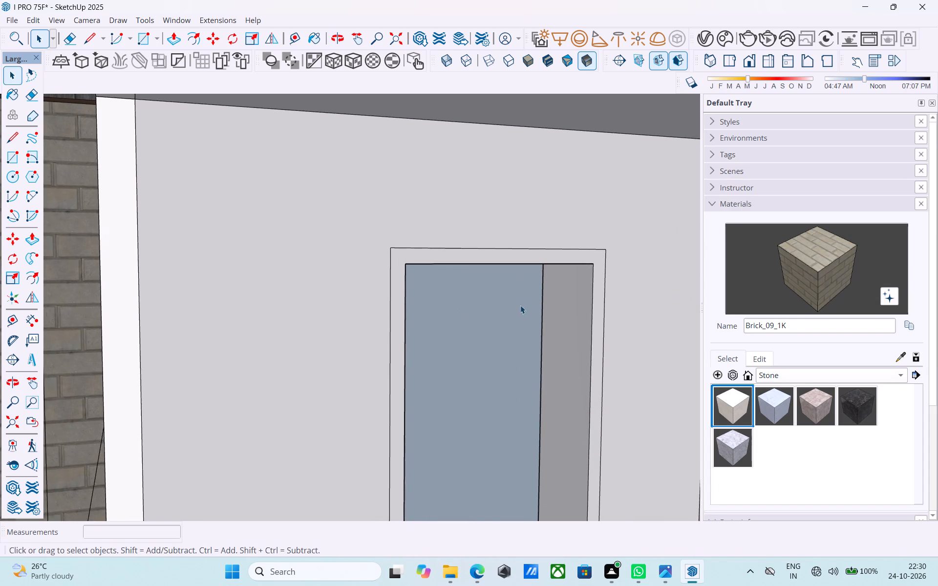
{"action": "scroll", "coordinate": [520, 305], "scroll_direction": "up", "scroll_amount": 20}
{"action": "scroll", "coordinate": [520, 305], "scroll_direction": "up", "scroll_amount": 9}
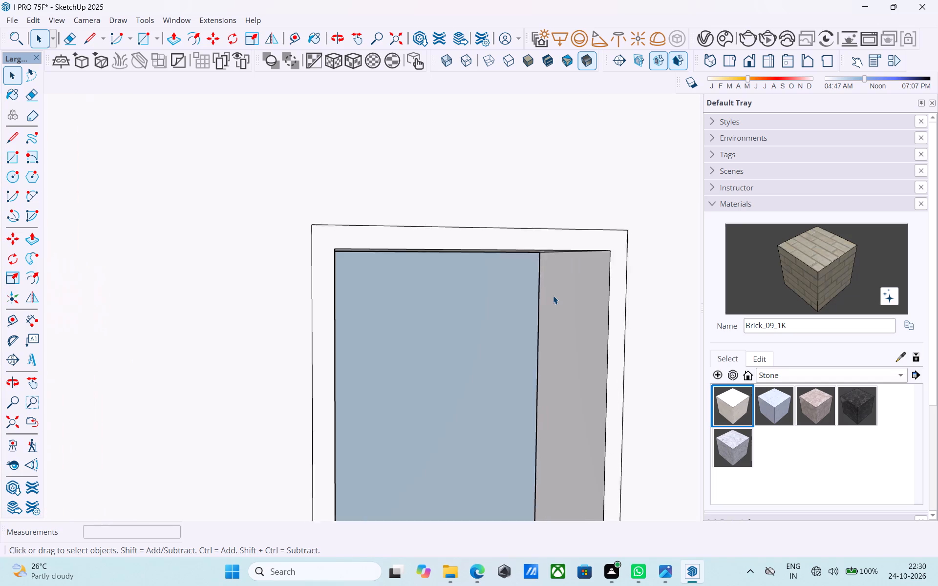
{"action": "scroll", "coordinate": [553, 295], "scroll_direction": "up", "scroll_amount": 2}
{"action": "scroll", "coordinate": [551, 296], "scroll_direction": "down", "scroll_amount": 1}
{"action": "middle_click_drag", "start_coordinate": [541, 297], "coordinate": [459, 224], "text": "shift"}
{"action": "scroll", "coordinate": [451, 238], "scroll_direction": "down", "scroll_amount": 3}
{"action": "middle_click_drag", "start_coordinate": [452, 257], "coordinate": [320, 251], "text": "shift"}
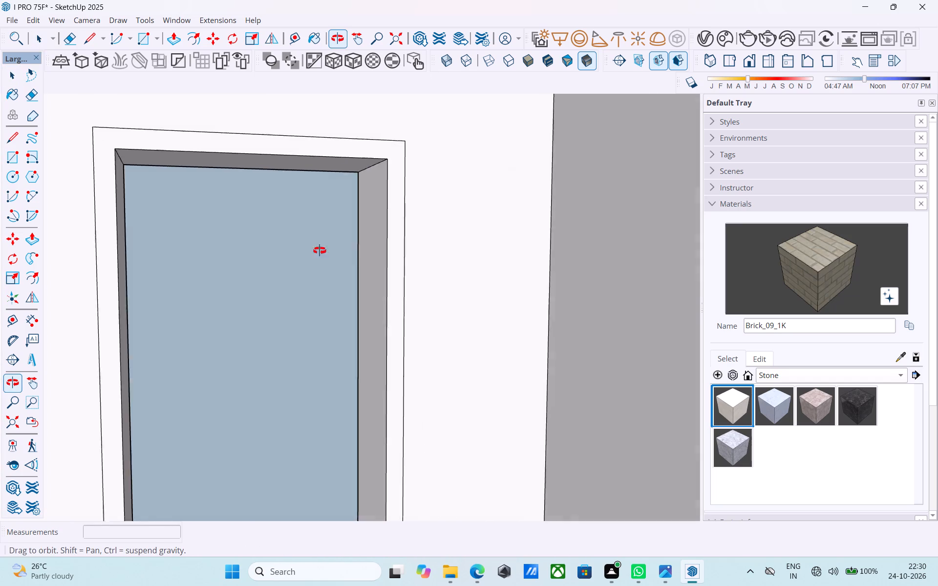
{"action": "middle_click_drag", "start_coordinate": [320, 251], "coordinate": [464, 214], "text": "shift"}
{"action": "scroll", "coordinate": [446, 296], "scroll_direction": "down", "scroll_amount": 1, "text": "shift"}
{"action": "middle_click_drag", "start_coordinate": [508, 293], "coordinate": [510, 263], "text": "shift"}
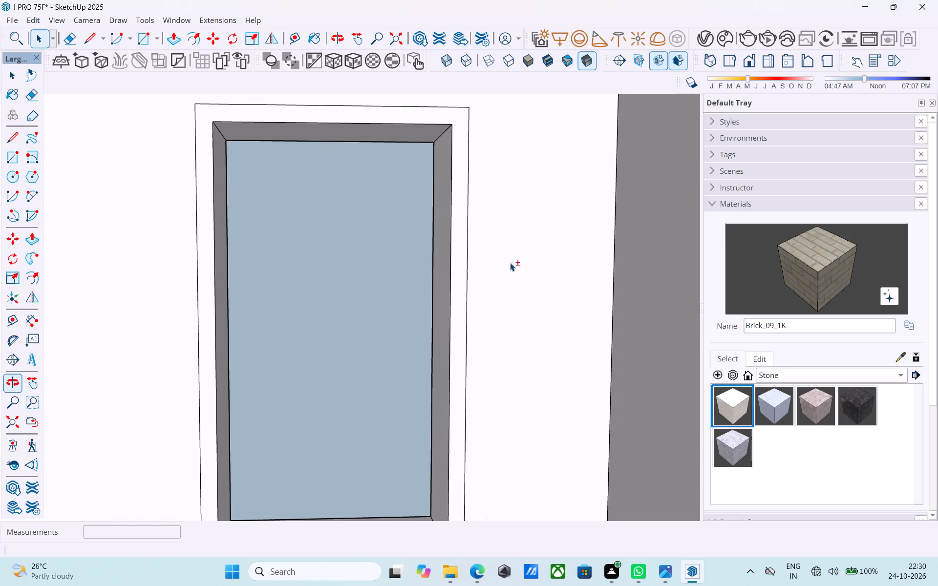
{"action": "key", "text": "ctrl+v"}
{"action": "middle_click_drag", "start_coordinate": [469, 267], "coordinate": [491, 167], "text": "shift"}
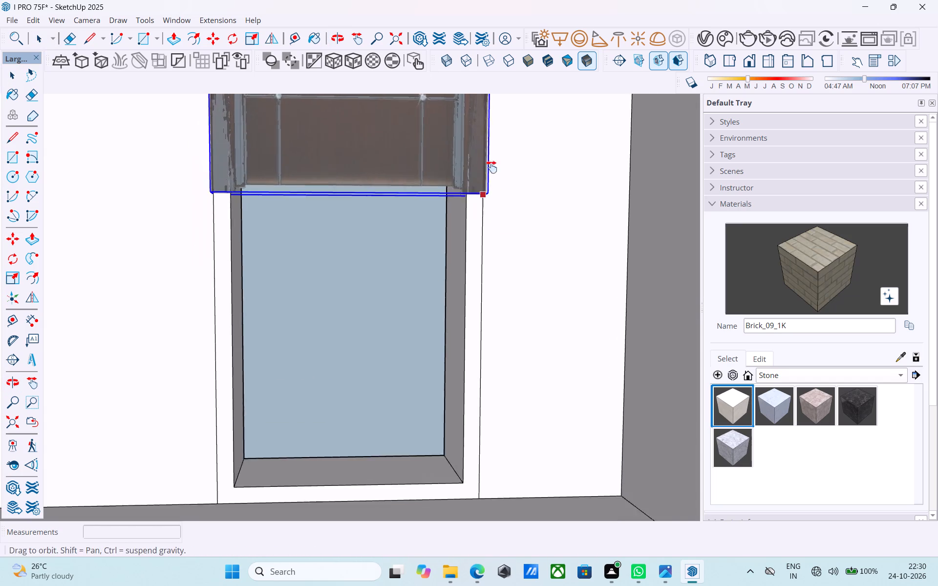
{"action": "middle_click_drag", "start_coordinate": [491, 167], "coordinate": [491, 165], "text": "shift"}
{"action": "scroll", "coordinate": [476, 430], "scroll_direction": "up", "scroll_amount": 5}
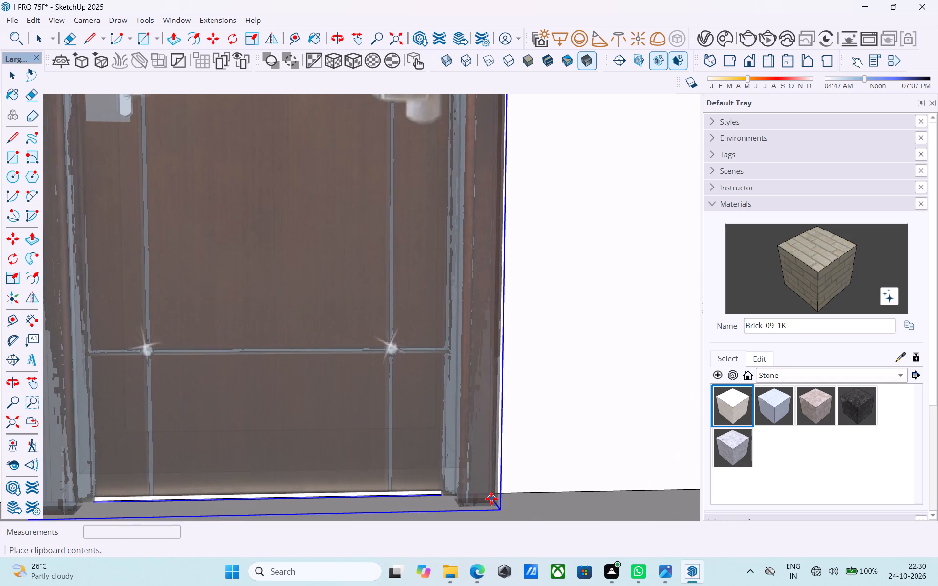
{"action": "scroll", "coordinate": [492, 497], "scroll_direction": "up", "scroll_amount": 5}
{"action": "scroll", "coordinate": [492, 497], "scroll_direction": "down", "scroll_amount": 8}
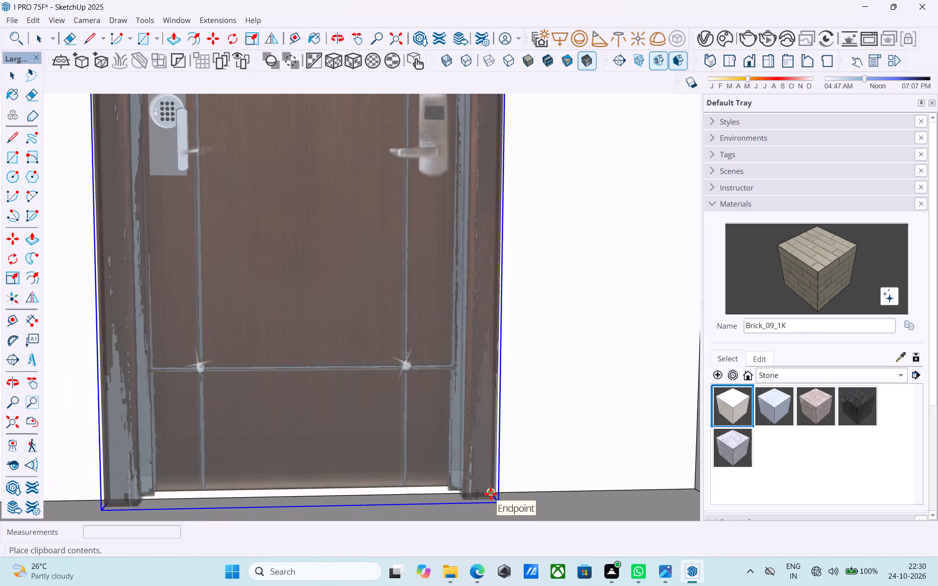
{"action": "left_click", "coordinate": [491, 497]}
{"action": "middle_click_drag", "start_coordinate": [494, 493], "coordinate": [427, 488]}
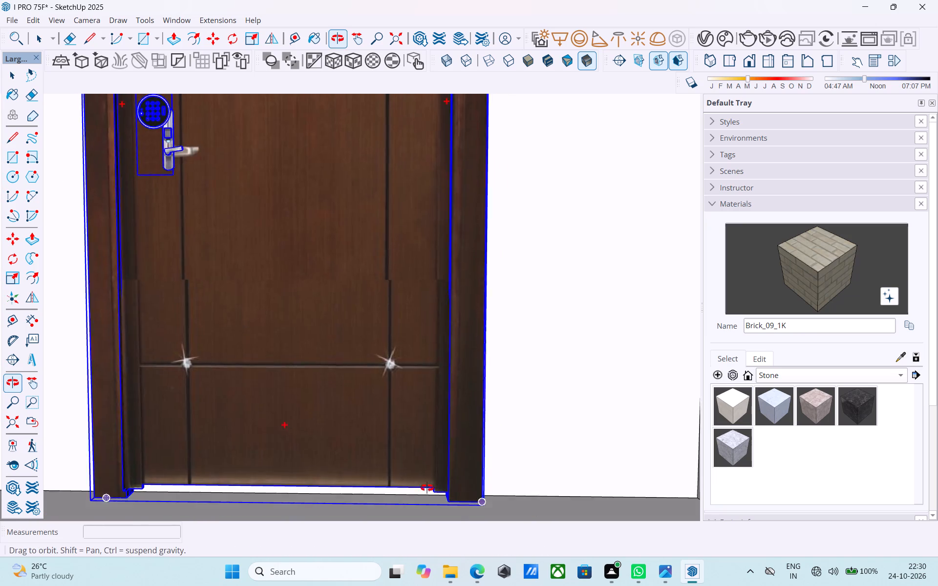
{"action": "middle_click_drag", "start_coordinate": [427, 488], "coordinate": [367, 474]}
{"action": "key", "text": "space"}
Deselect the pasted ground-floor door and save the house model.
{"action": "middle_click_drag", "start_coordinate": [355, 457], "coordinate": [794, 366]}
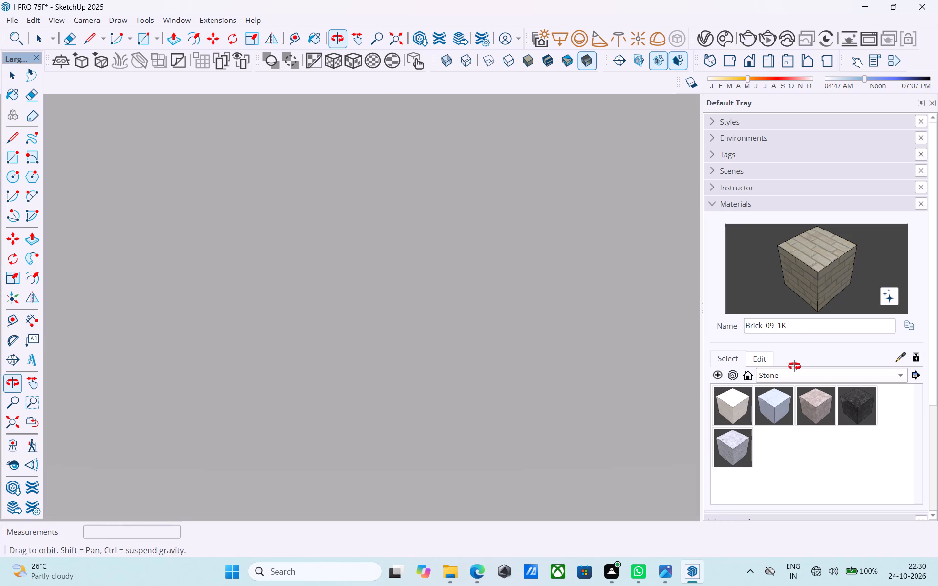
{"action": "middle_click_drag", "start_coordinate": [794, 366], "coordinate": [800, 364]}
{"action": "scroll", "coordinate": [589, 366], "scroll_direction": "down", "scroll_amount": 3}
{"action": "scroll", "coordinate": [589, 366], "scroll_direction": "up", "scroll_amount": 1}
{"action": "scroll", "coordinate": [588, 366], "scroll_direction": "down", "scroll_amount": 20}
{"action": "scroll", "coordinate": [588, 366], "scroll_direction": "down", "scroll_amount": 12}
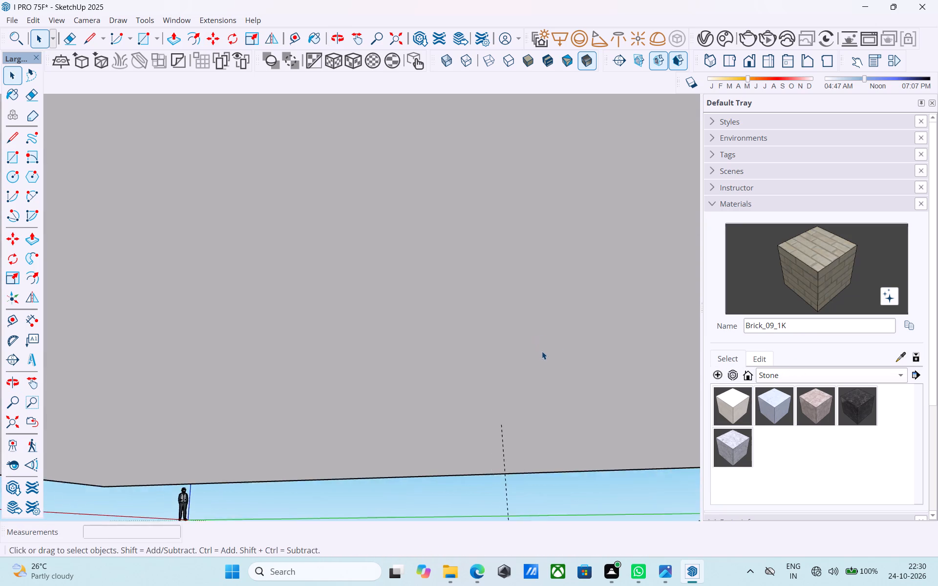
{"action": "scroll", "coordinate": [542, 351], "scroll_direction": "down", "scroll_amount": 20}
{"action": "scroll", "coordinate": [542, 351], "scroll_direction": "down", "scroll_amount": 3}
{"action": "middle_click_drag", "start_coordinate": [529, 346], "coordinate": [477, 436]}
{"action": "scroll", "coordinate": [443, 406], "scroll_direction": "down", "scroll_amount": 5}
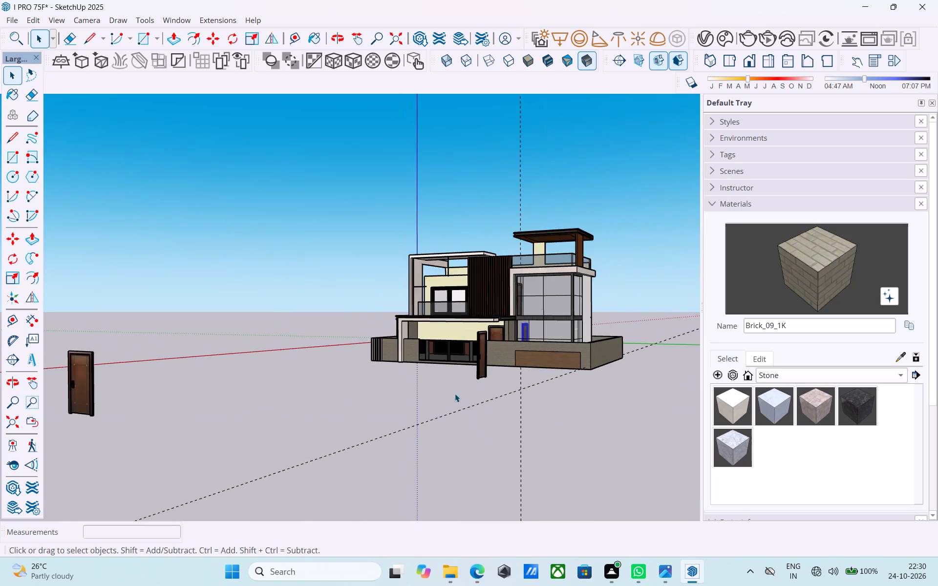
{"action": "middle_click_drag", "start_coordinate": [477, 377], "coordinate": [374, 435]}
{"action": "left_click", "coordinate": [319, 320]}
{"action": "middle_click_drag", "start_coordinate": [471, 311], "coordinate": [503, 317]}
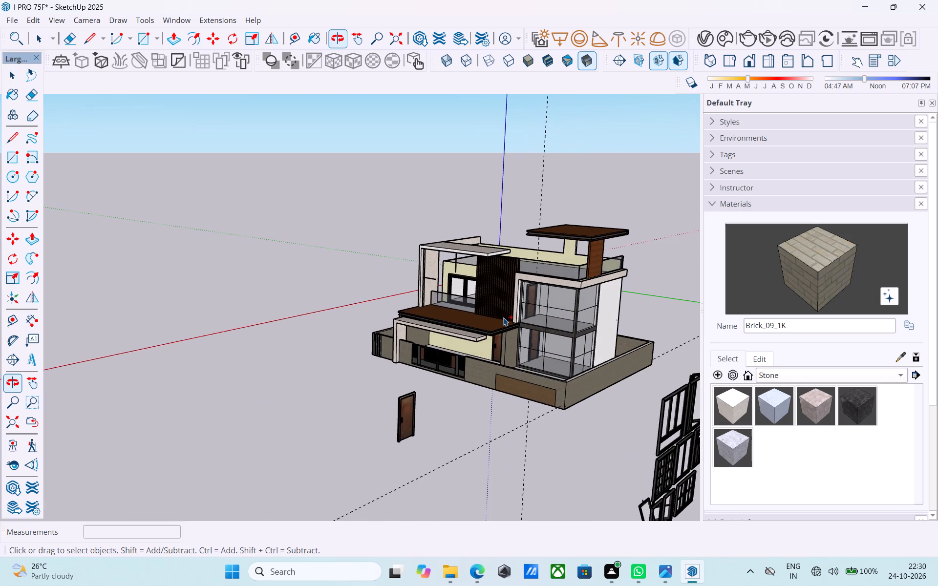
{"action": "key", "text": "ctrl+s"}
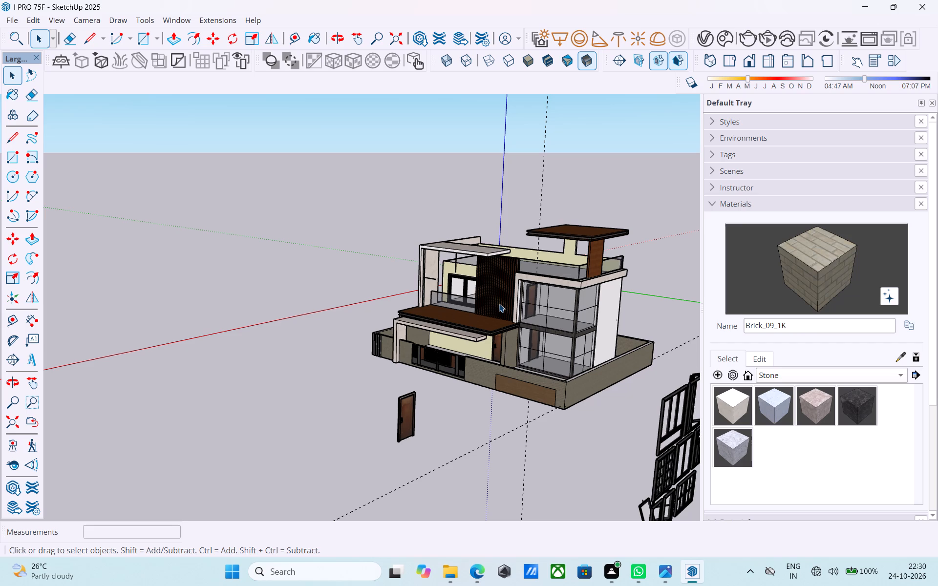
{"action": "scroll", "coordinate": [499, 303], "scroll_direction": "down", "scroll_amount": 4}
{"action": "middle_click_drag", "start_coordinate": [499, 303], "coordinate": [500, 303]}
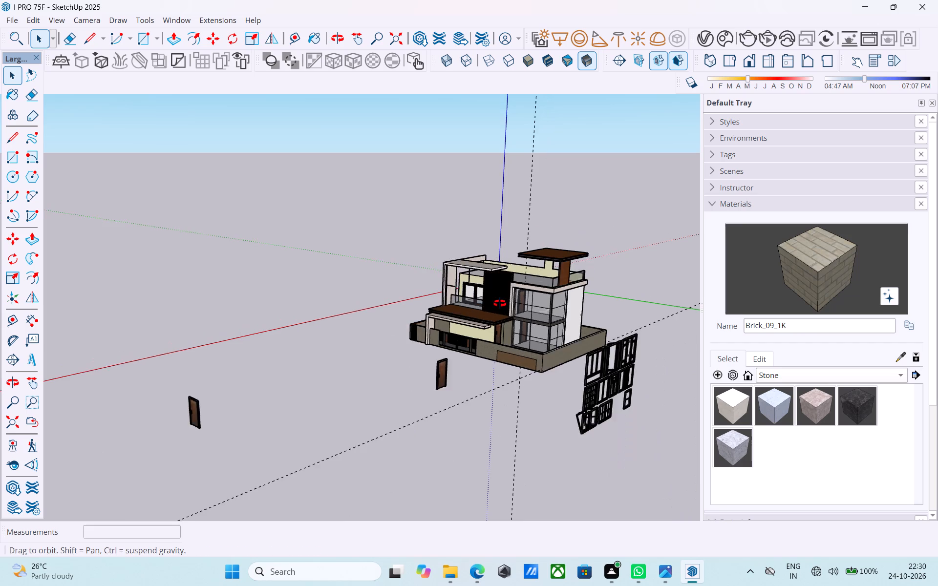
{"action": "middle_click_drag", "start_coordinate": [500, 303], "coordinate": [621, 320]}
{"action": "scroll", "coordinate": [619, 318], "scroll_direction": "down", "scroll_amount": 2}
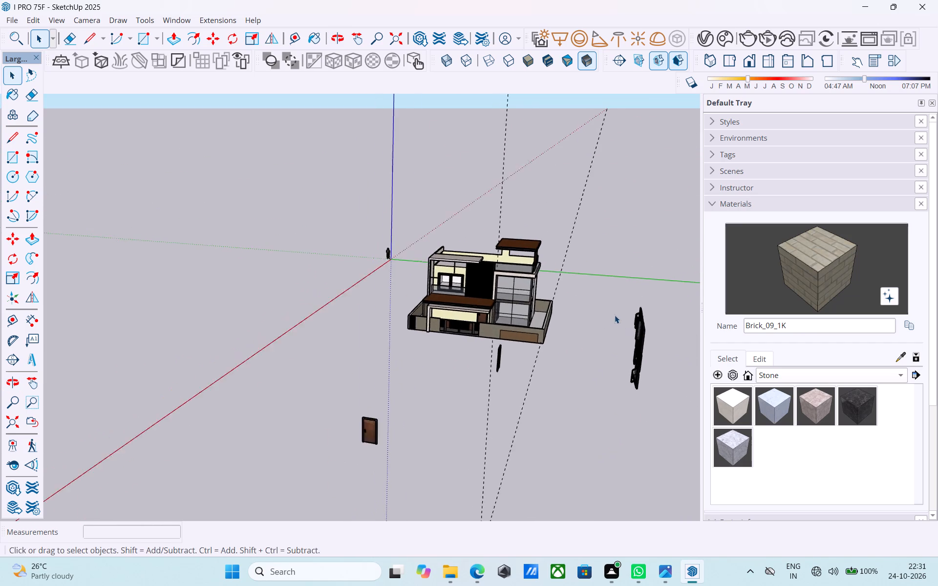
Draw a vertical line about 9' 6" long dividing the upper-floor side glazing, from the bottom frame edge to the top frame edge.
{"action": "scroll", "coordinate": [615, 315], "scroll_direction": "down", "scroll_amount": 2}
{"action": "middle_click_drag", "start_coordinate": [476, 286], "coordinate": [320, 301]}
{"action": "scroll", "coordinate": [518, 327], "scroll_direction": "up", "scroll_amount": 12}
{"action": "middle_click_drag", "start_coordinate": [576, 338], "coordinate": [524, 327]}
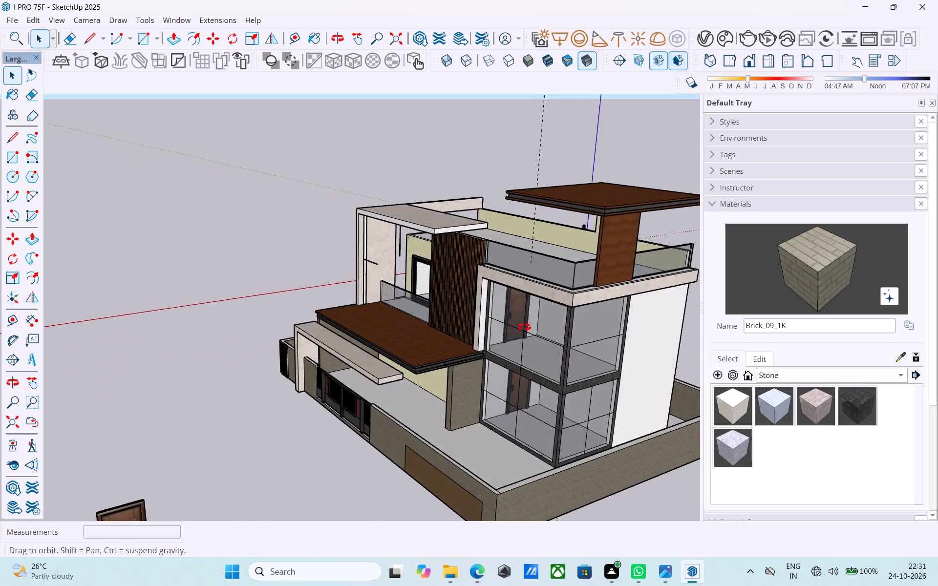
{"action": "middle_click_drag", "start_coordinate": [524, 327], "coordinate": [503, 328]}
{"action": "key", "text": "l"}
{"action": "middle_click_drag", "start_coordinate": [571, 340], "coordinate": [559, 329]}
{"action": "scroll", "coordinate": [595, 397], "scroll_direction": "up", "scroll_amount": 9}
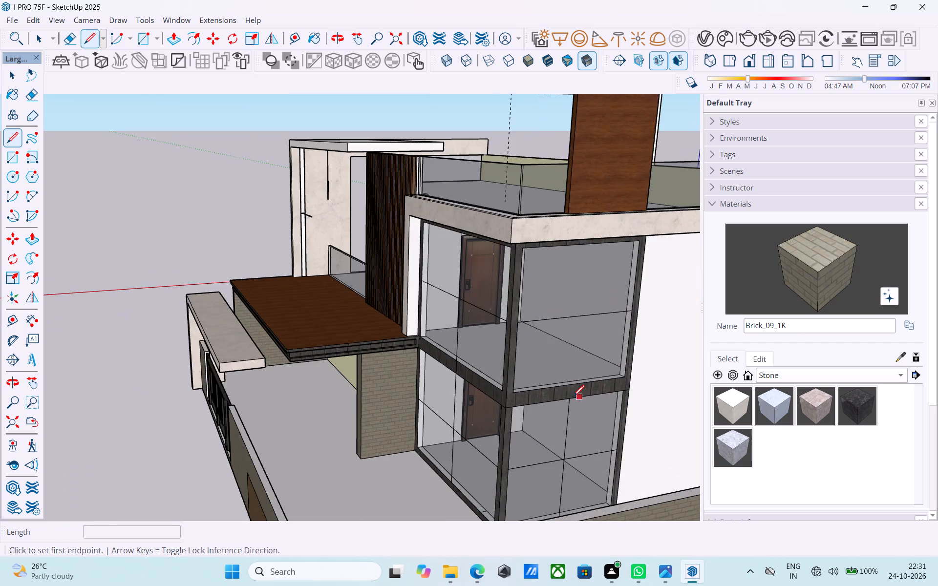
{"action": "scroll", "coordinate": [570, 376], "scroll_direction": "up", "scroll_amount": 8}
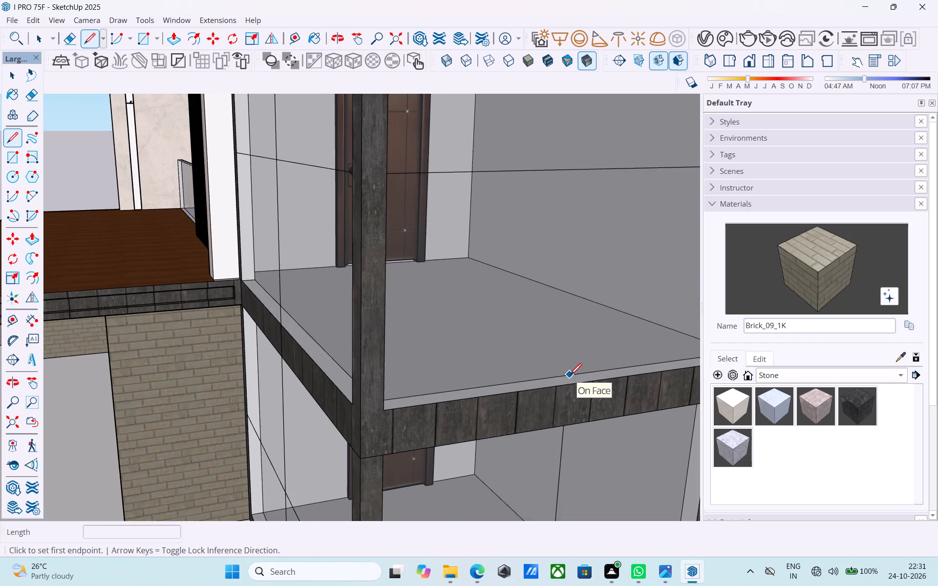
{"action": "middle_click_drag", "start_coordinate": [570, 376], "coordinate": [552, 402]}
{"action": "left_click", "coordinate": [540, 435]}
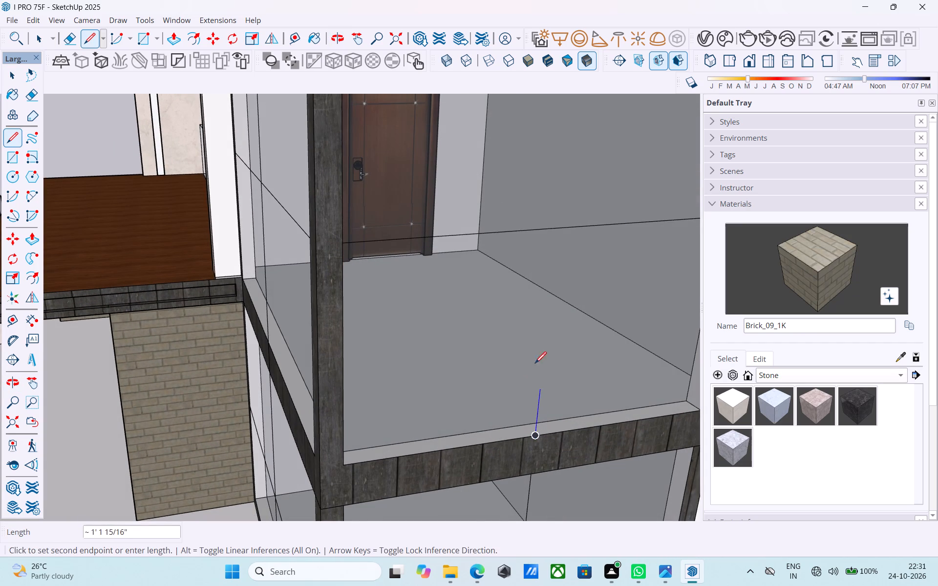
{"action": "scroll", "coordinate": [541, 344], "scroll_direction": "down", "scroll_amount": 6}
{"action": "middle_click_drag", "start_coordinate": [542, 347], "coordinate": [529, 402], "text": "shift"}
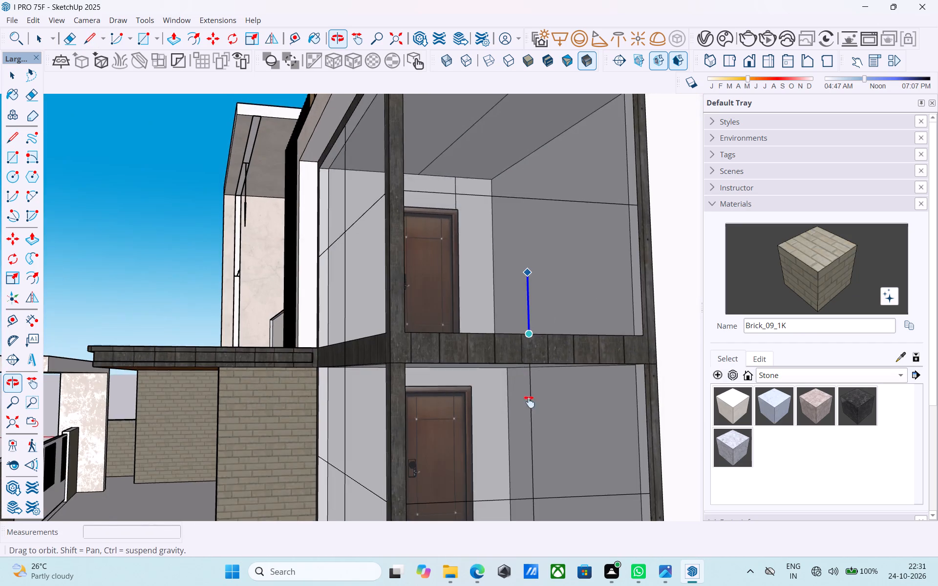
{"action": "middle_click_drag", "start_coordinate": [529, 402], "coordinate": [540, 477], "text": "shift"}
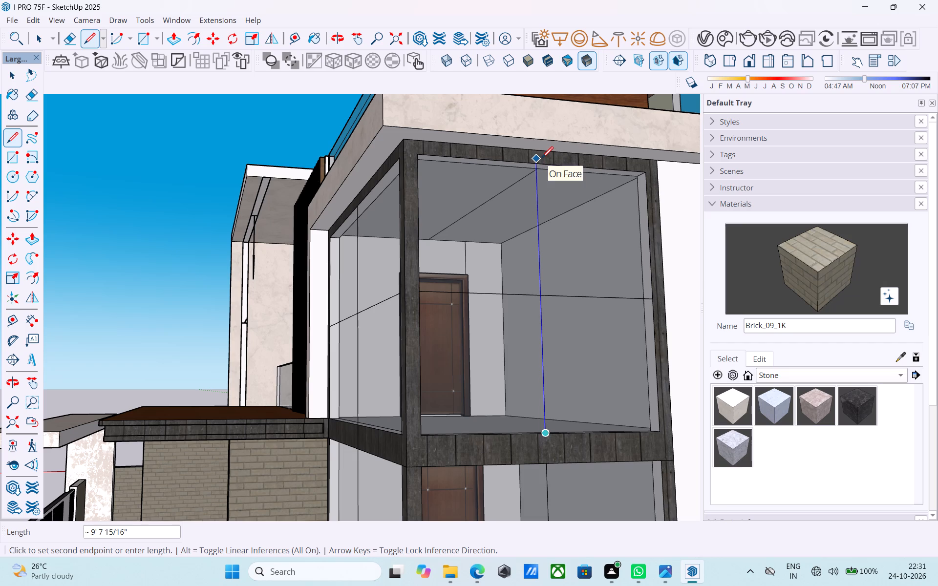
{"action": "scroll", "coordinate": [541, 159], "scroll_direction": "up", "scroll_amount": 2}
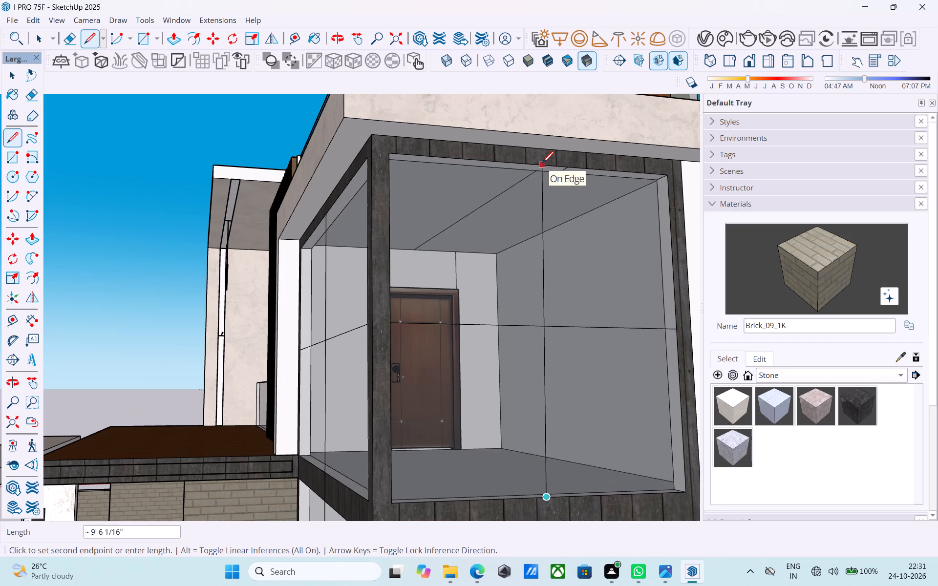
{"action": "left_click", "coordinate": [538, 166]}
{"action": "key", "text": "space"}
Save the house model.
{"action": "scroll", "coordinate": [536, 161], "scroll_direction": "down", "scroll_amount": 3}
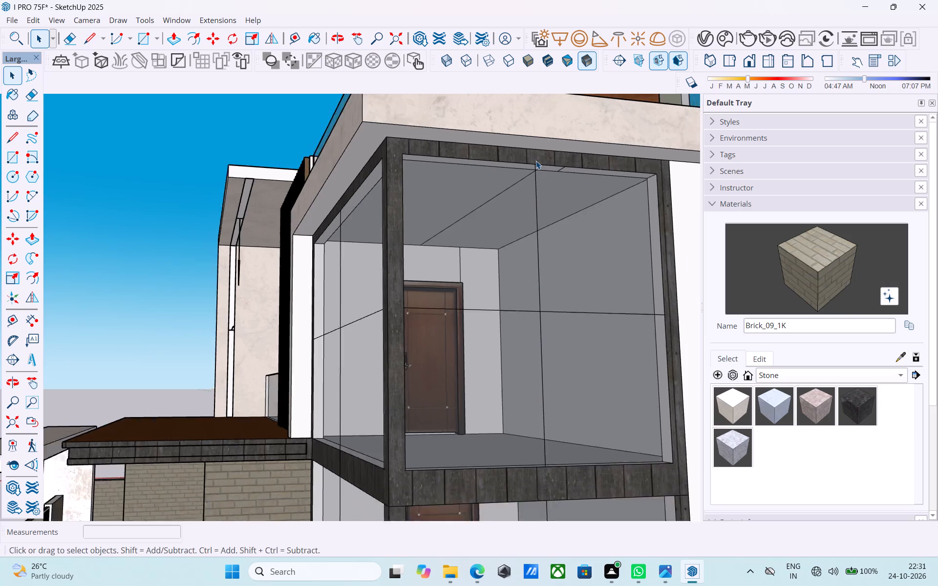
{"action": "scroll", "coordinate": [536, 161], "scroll_direction": "down", "scroll_amount": 3}
{"action": "middle_click_drag", "start_coordinate": [536, 161], "coordinate": [569, 215]}
{"action": "scroll", "coordinate": [551, 179], "scroll_direction": "down", "scroll_amount": 11}
{"action": "middle_click_drag", "start_coordinate": [534, 198], "coordinate": [623, 353]}
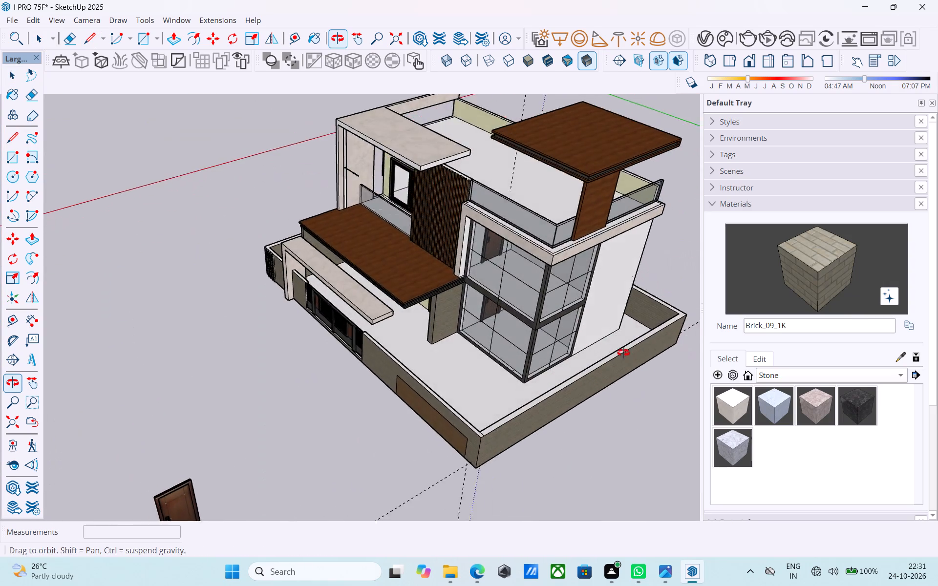
{"action": "middle_click_drag", "start_coordinate": [623, 353], "coordinate": [653, 343]}
{"action": "scroll", "coordinate": [426, 244], "scroll_direction": "down", "scroll_amount": 4}
{"action": "middle_click_drag", "start_coordinate": [425, 253], "coordinate": [598, 227]}
{"action": "scroll", "coordinate": [368, 217], "scroll_direction": "up", "scroll_amount": 3}
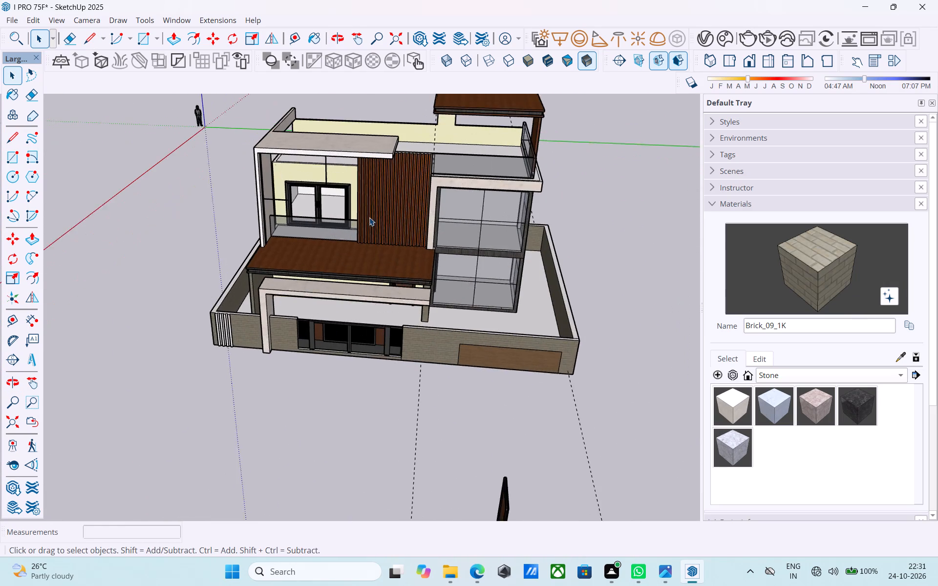
{"action": "scroll", "coordinate": [369, 217], "scroll_direction": "up", "scroll_amount": 2}
{"action": "key", "text": "ctrl+s"}
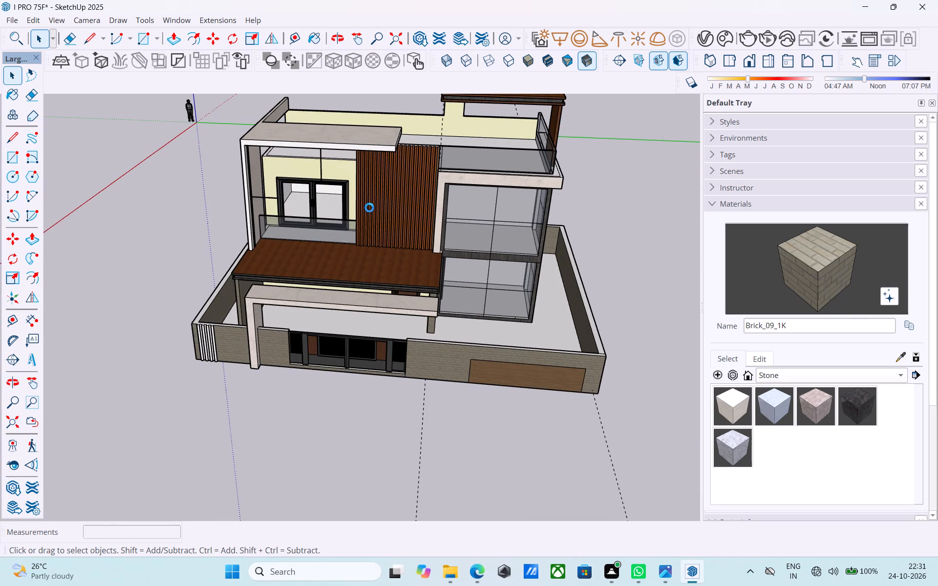
Delete the three leftover objects standing outside the house, including the spare brown wooden door.
{"action": "scroll", "coordinate": [369, 208], "scroll_direction": "down", "scroll_amount": 16}
{"action": "middle_click_drag", "start_coordinate": [379, 265], "coordinate": [386, 281], "text": "shift"}
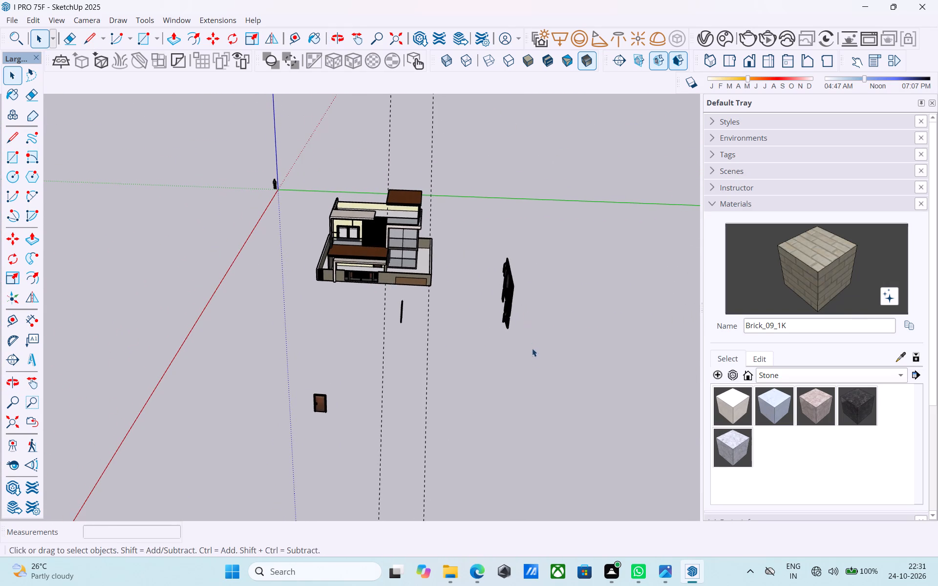
{"action": "left_click_drag", "start_coordinate": [522, 348], "coordinate": [505, 217]}
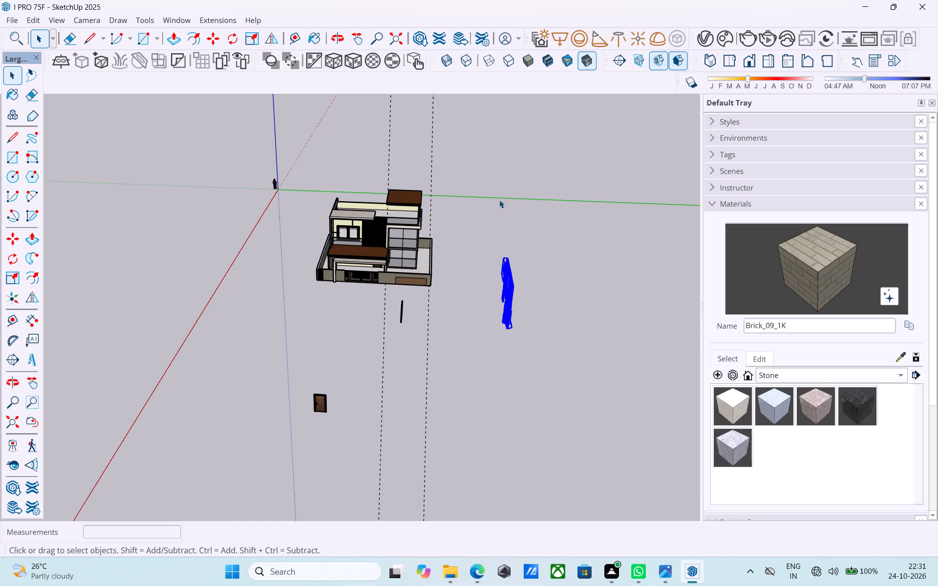
{"action": "key", "text": "Delete"}
{"action": "left_click_drag", "start_coordinate": [329, 414], "coordinate": [313, 392]}
{"action": "key", "text": "Delete"}
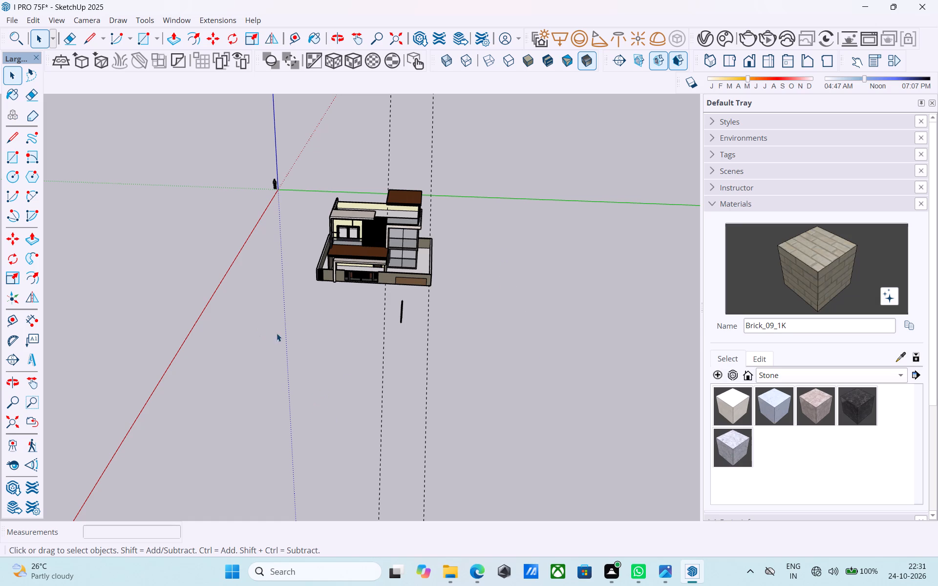
{"action": "left_click_drag", "start_coordinate": [409, 322], "coordinate": [400, 318]}
{"action": "key", "text": "Delete"}
Render the house in V-Ray from a low front-corner perspective, examine the image and close the frame buffer.
{"action": "scroll", "coordinate": [359, 226], "scroll_direction": "up", "scroll_amount": 5}
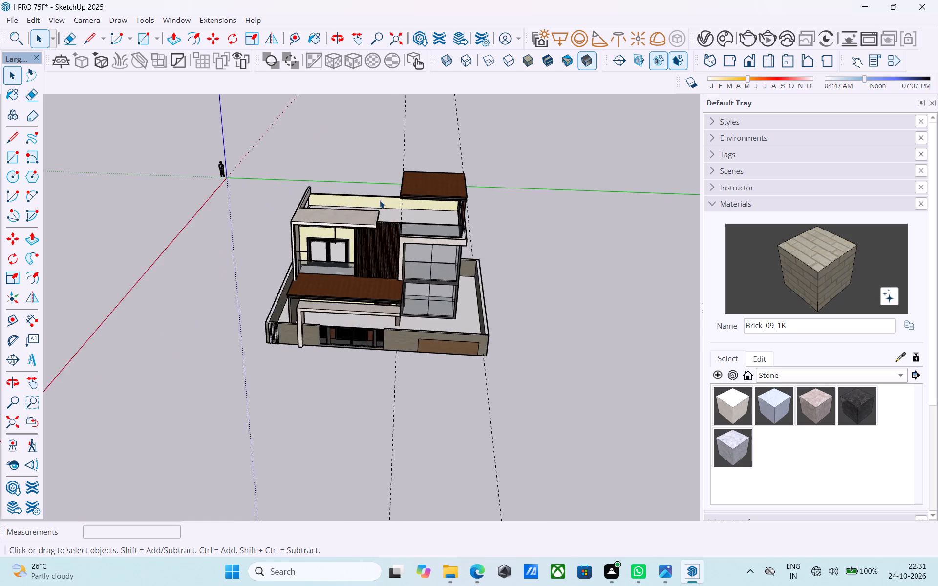
{"action": "scroll", "coordinate": [380, 200], "scroll_direction": "up", "scroll_amount": 7}
{"action": "middle_click_drag", "start_coordinate": [377, 202], "coordinate": [391, 147]}
{"action": "middle_click_drag", "start_coordinate": [410, 251], "coordinate": [260, 228]}
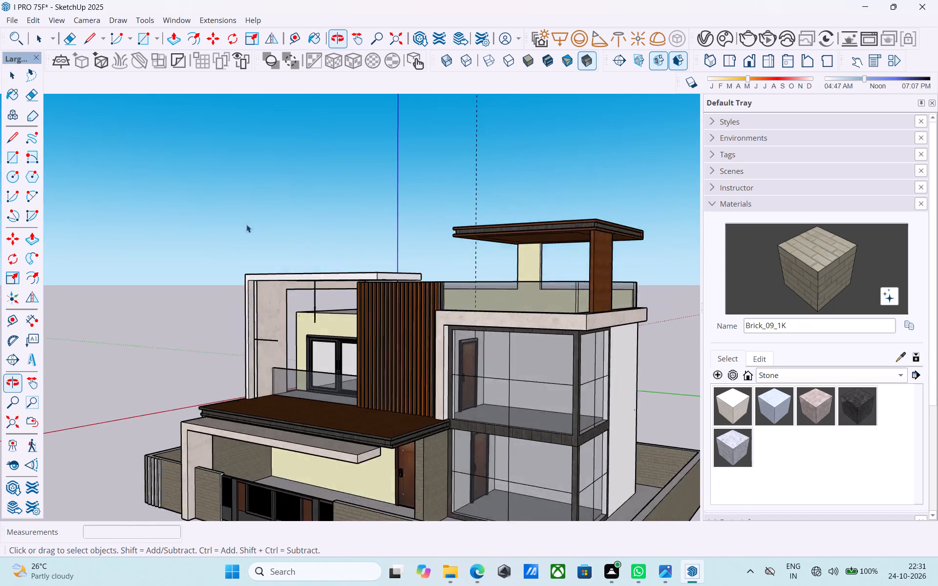
{"action": "scroll", "coordinate": [247, 222], "scroll_direction": "down", "scroll_amount": 8}
{"action": "middle_click_drag", "start_coordinate": [300, 243], "coordinate": [277, 263]}
{"action": "scroll", "coordinate": [276, 262], "scroll_direction": "up", "scroll_amount": 5}
{"action": "middle_click_drag", "start_coordinate": [300, 276], "coordinate": [331, 303]}
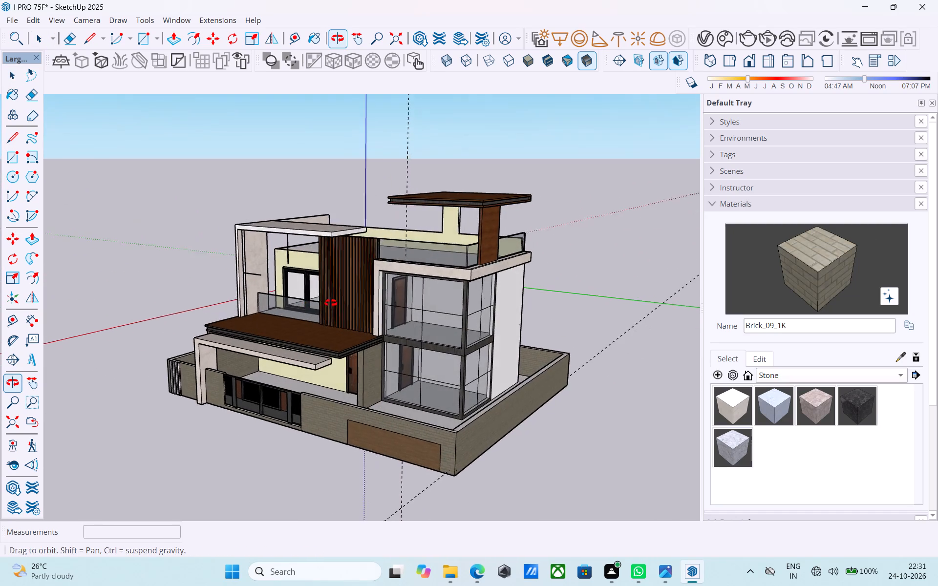
{"action": "middle_click_drag", "start_coordinate": [331, 303], "coordinate": [337, 285]}
{"action": "scroll", "coordinate": [339, 285], "scroll_direction": "up", "scroll_amount": 1}
{"action": "middle_click_drag", "start_coordinate": [339, 285], "coordinate": [373, 285]}
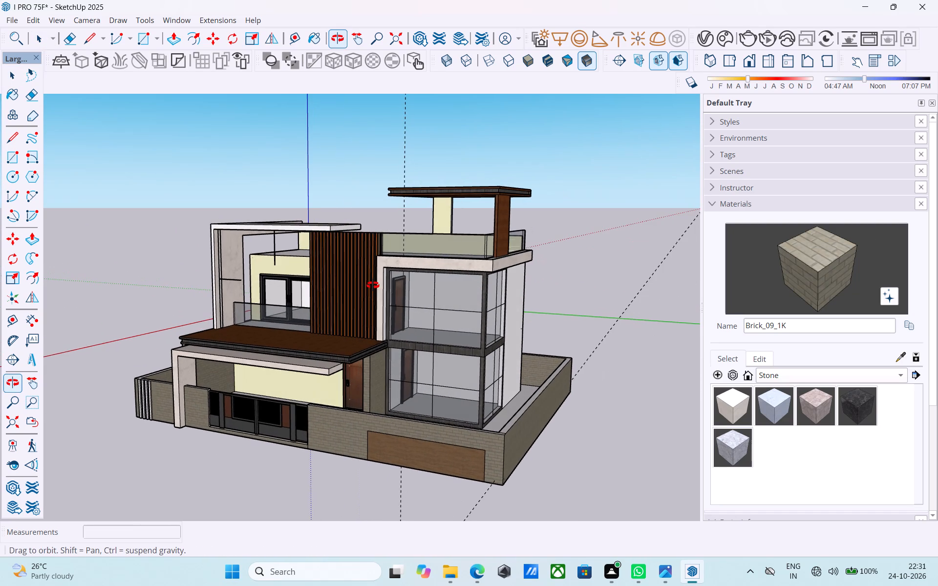
{"action": "middle_click_drag", "start_coordinate": [373, 285], "coordinate": [357, 263]}
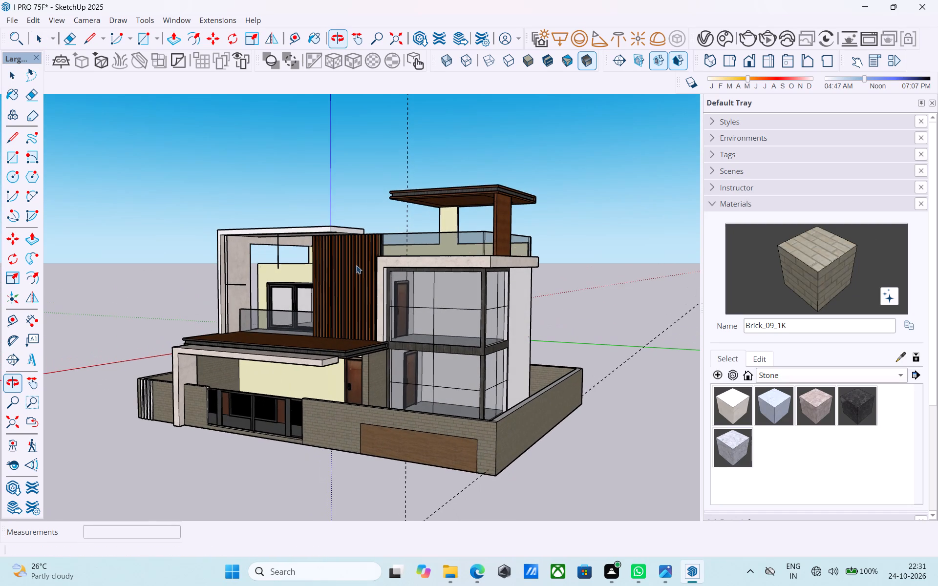
{"action": "middle_click_drag", "start_coordinate": [433, 247], "coordinate": [421, 240]}
{"action": "scroll", "coordinate": [421, 240], "scroll_direction": "up", "scroll_amount": 1}
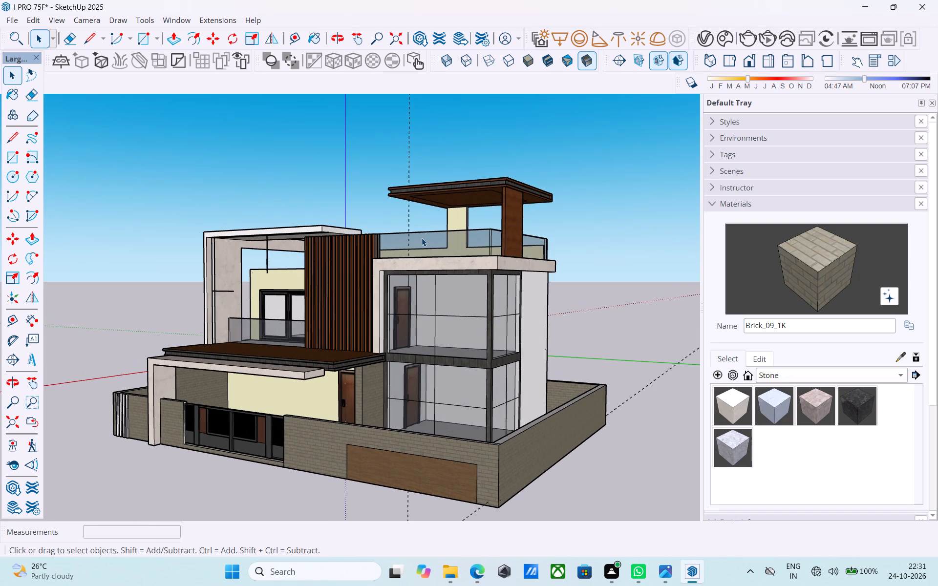
{"action": "left_click", "coordinate": [745, 35]}
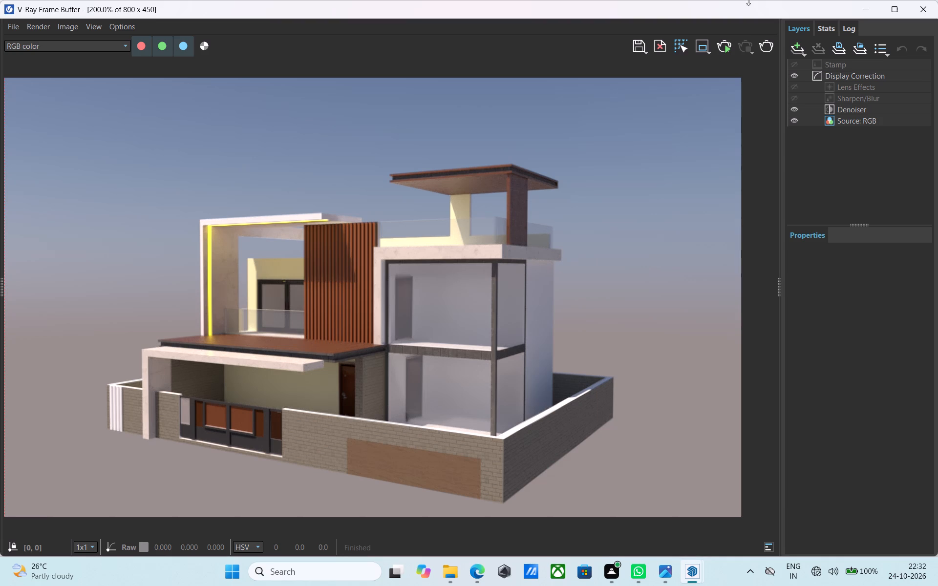
{"action": "left_click", "coordinate": [932, 13]}
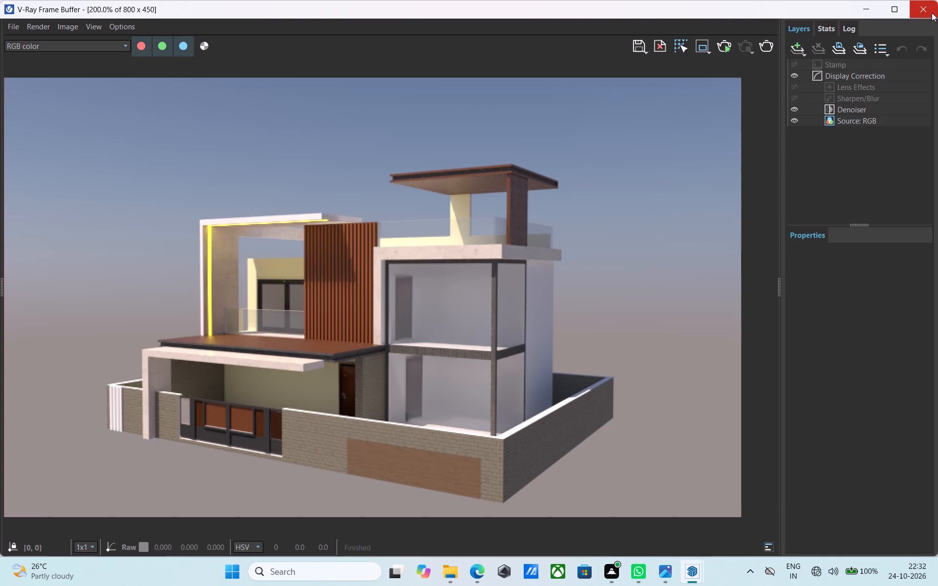
Erase the two dashed construction guides running past the house and save the model.
{"action": "scroll", "coordinate": [657, 191], "scroll_direction": "down", "scroll_amount": 6}
{"action": "middle_click_drag", "start_coordinate": [653, 189], "coordinate": [488, 254]}
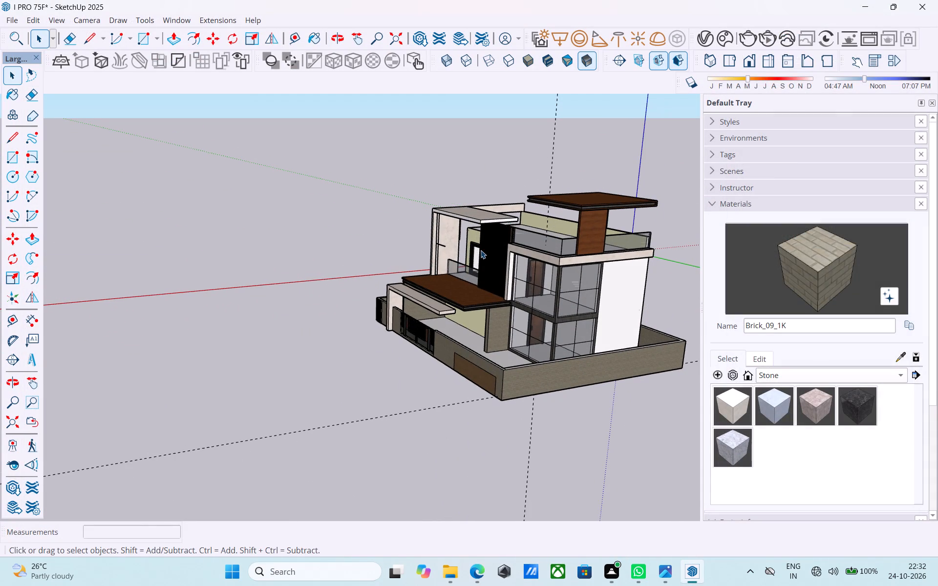
{"action": "scroll", "coordinate": [419, 250], "scroll_direction": "down", "scroll_amount": 5}
{"action": "middle_click_drag", "start_coordinate": [403, 270], "coordinate": [661, 286]}
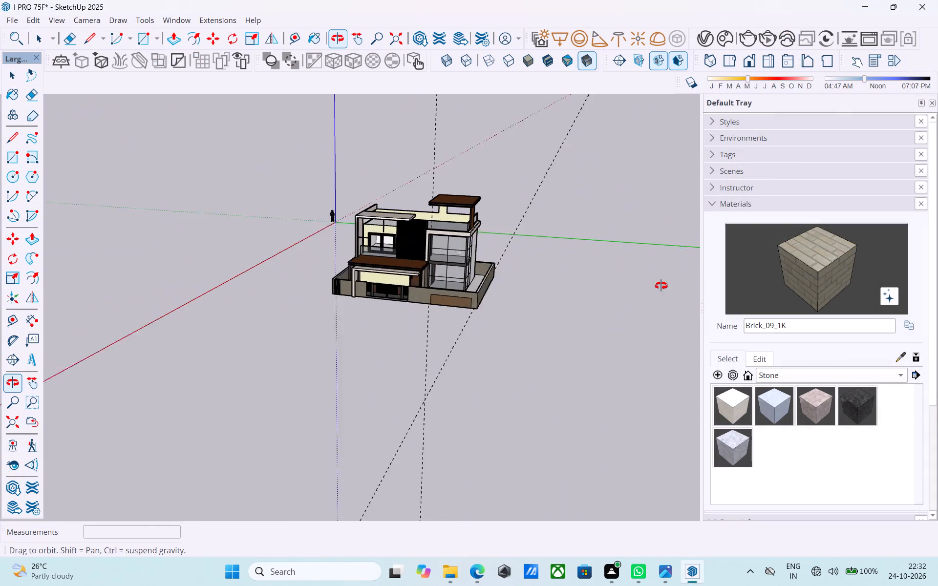
{"action": "middle_click_drag", "start_coordinate": [661, 286], "coordinate": [662, 286]}
{"action": "middle_click_drag", "start_coordinate": [475, 293], "coordinate": [494, 306]}
{"action": "key", "text": "e"}
{"action": "left_click_drag", "start_coordinate": [468, 354], "coordinate": [449, 356]}
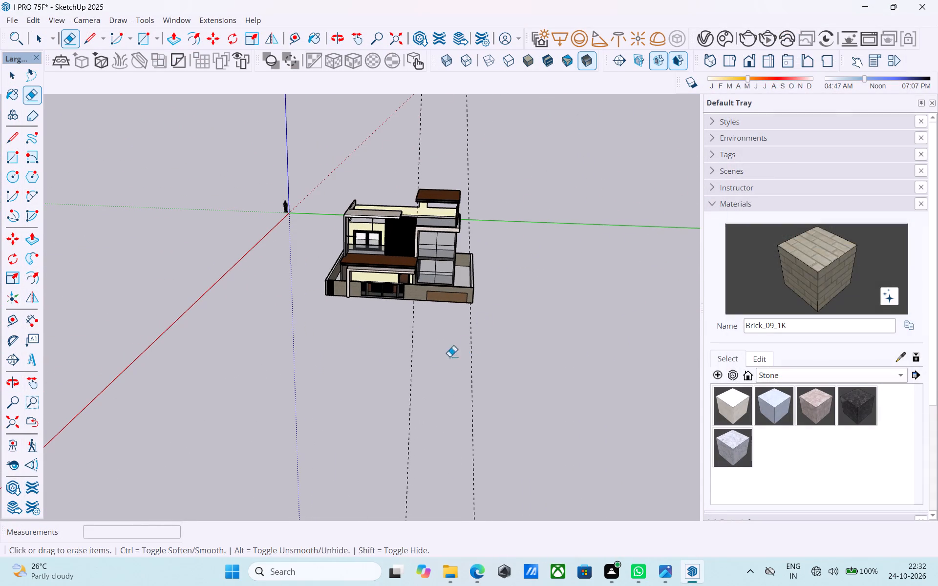
{"action": "left_click_drag", "start_coordinate": [449, 356], "coordinate": [502, 358]}
{"action": "left_click_drag", "start_coordinate": [462, 363], "coordinate": [363, 369]}
{"action": "key", "text": "space"}
{"action": "scroll", "coordinate": [414, 318], "scroll_direction": "down", "scroll_amount": 2}
{"action": "middle_click_drag", "start_coordinate": [414, 321], "coordinate": [421, 293], "text": "shift"}
{"action": "scroll", "coordinate": [425, 301], "scroll_direction": "up", "scroll_amount": 12}
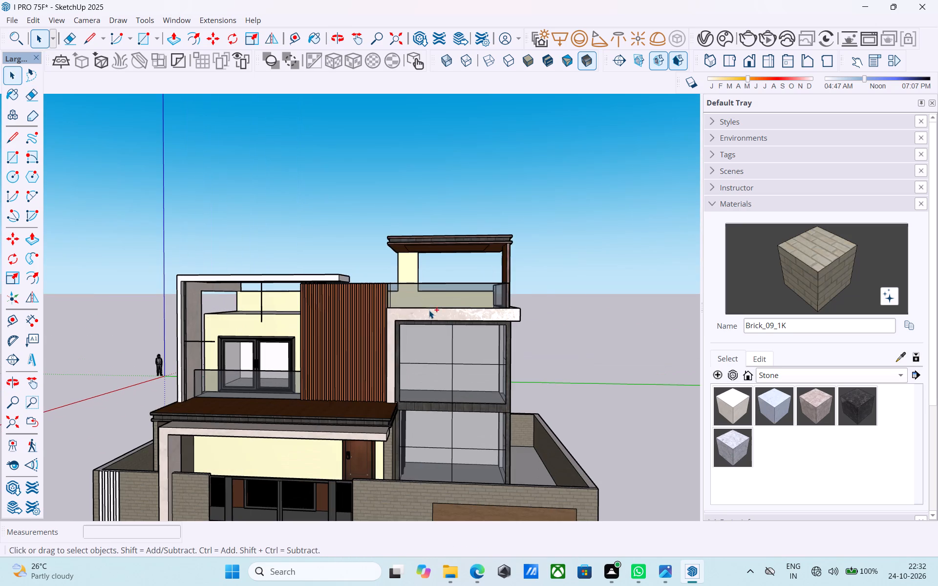
{"action": "key", "text": "ctrl+s"}
{"action": "left_click", "coordinate": [424, 360]}
Offset the rectangle on the rooftop canopy's underside inward, first by 3" and then revised to 4".
{"action": "scroll", "coordinate": [423, 360], "scroll_direction": "down", "scroll_amount": 5}
{"action": "middle_click_drag", "start_coordinate": [424, 366], "coordinate": [375, 377]}
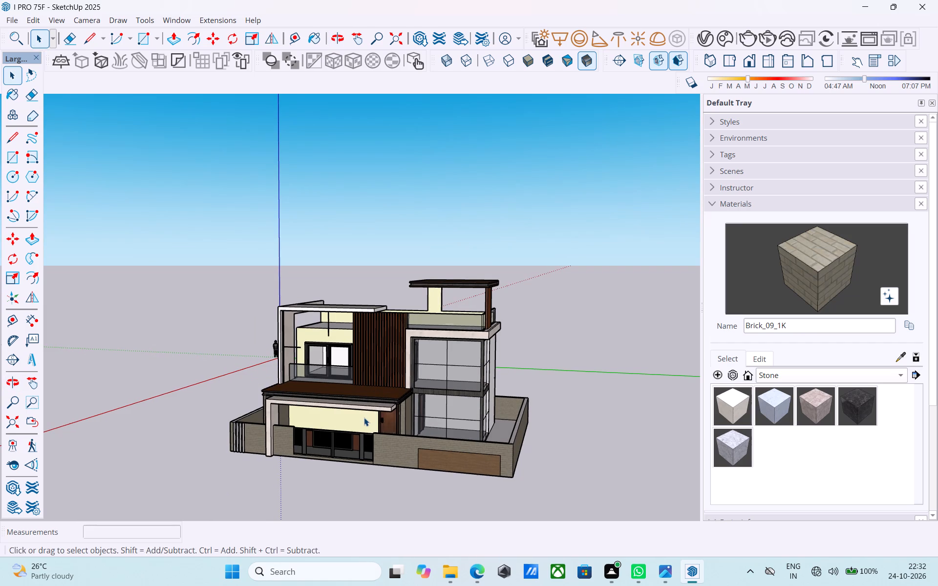
{"action": "middle_click_drag", "start_coordinate": [362, 404], "coordinate": [450, 315]}
{"action": "scroll", "coordinate": [450, 315], "scroll_direction": "up", "scroll_amount": 5}
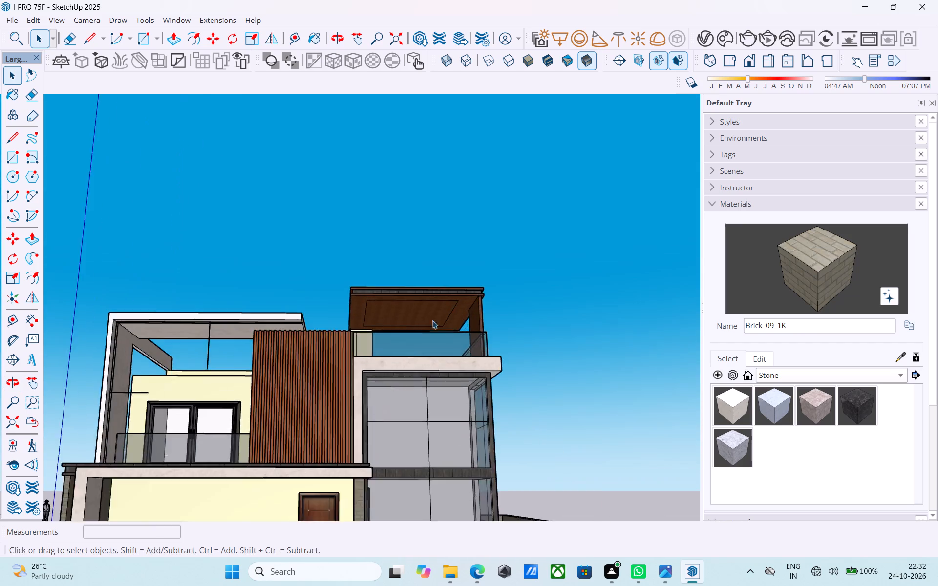
{"action": "scroll", "coordinate": [432, 320], "scroll_direction": "up", "scroll_amount": 11}
{"action": "left_click", "coordinate": [385, 294]}
{"action": "key", "text": "f"}
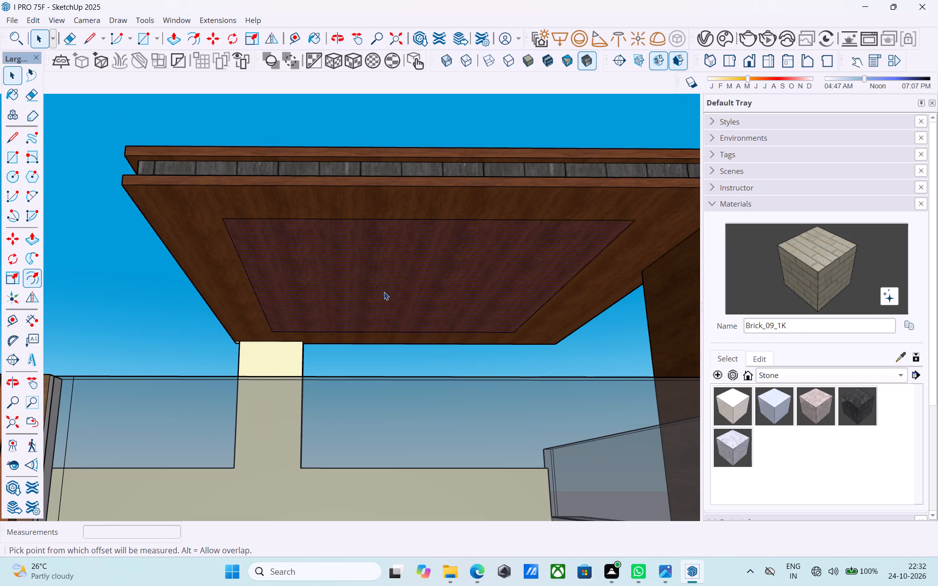
{"action": "left_click", "coordinate": [384, 291]}
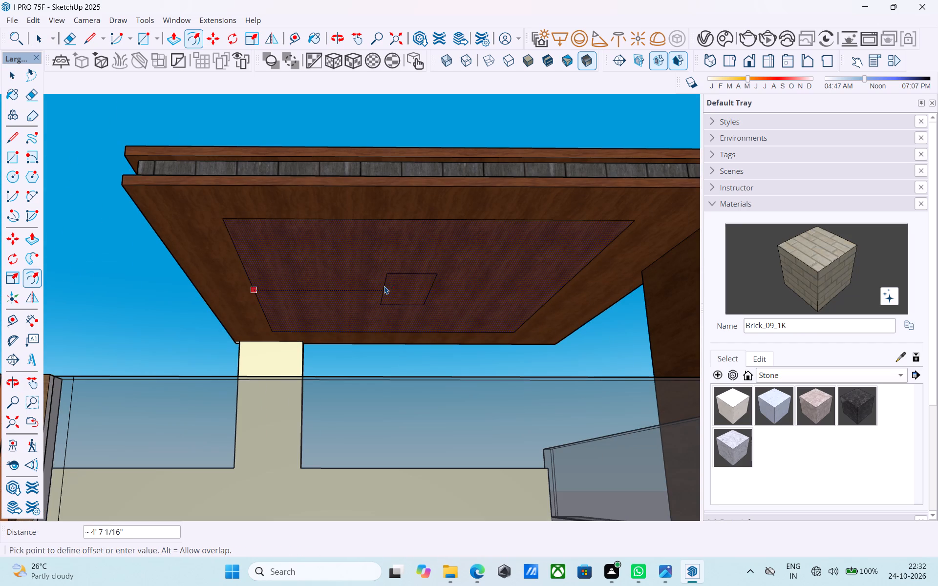
{"action": "type", "text": "3\""}
{"action": "key", "text": "Return"}
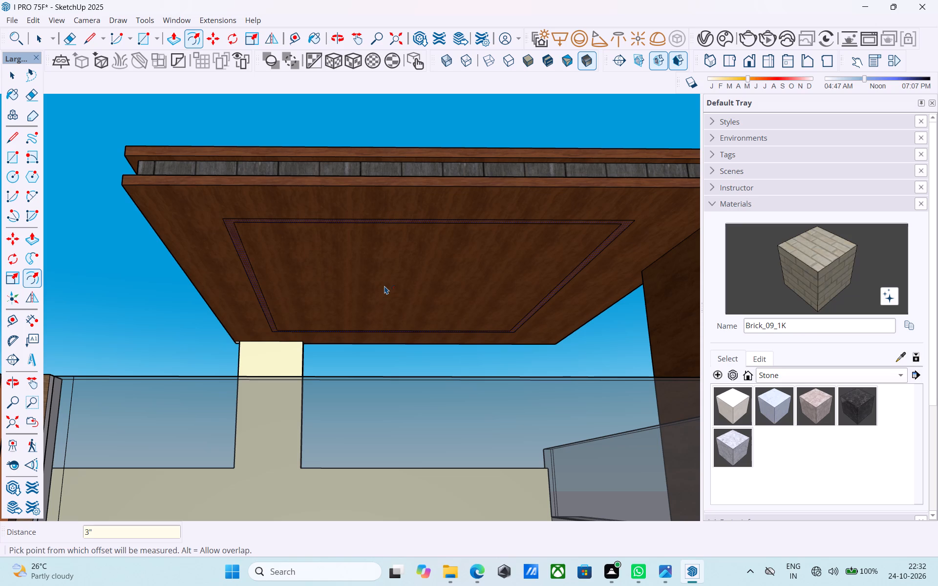
{"action": "type", "text": "4\""}
{"action": "key", "text": "Return"}
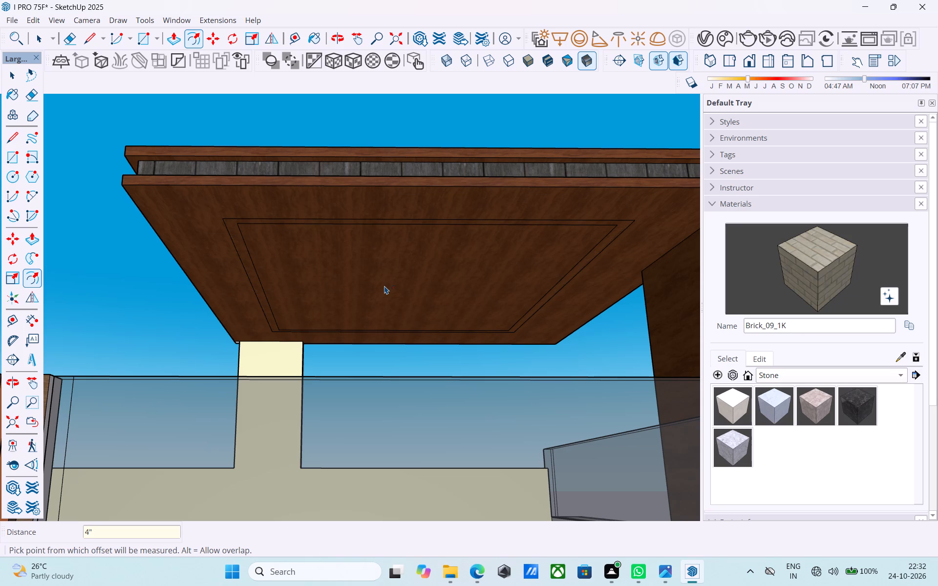
{"action": "key", "text": "space"}
{"action": "scroll", "coordinate": [791, 447], "scroll_direction": "up", "scroll_amount": 4}
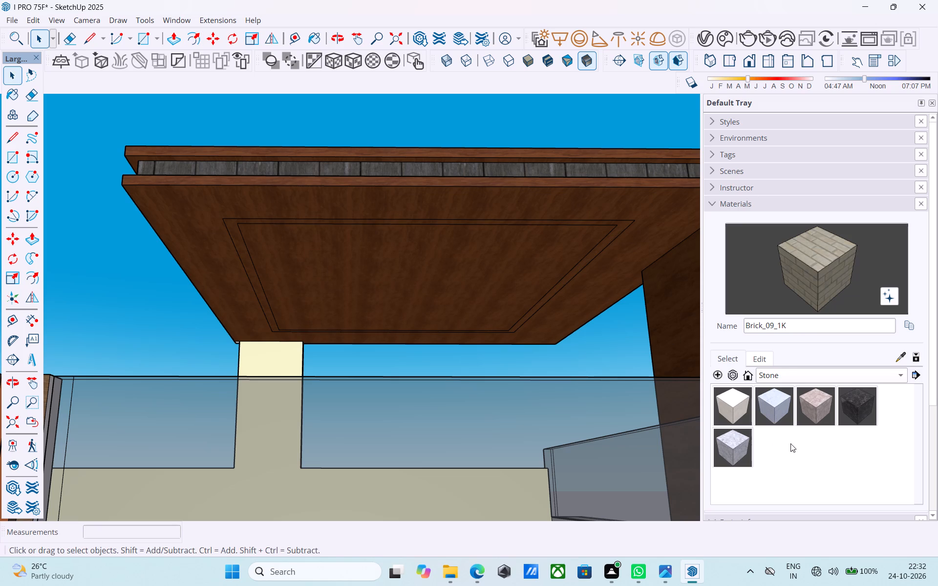
Paint the 4" border strip on the rooftop canopy's underside with the solid colour D04_Dandelion_Burst and save the model.
{"action": "scroll", "coordinate": [790, 443], "scroll_direction": "up", "scroll_amount": 1}
{"action": "left_click", "coordinate": [784, 369]}
{"action": "left_click", "coordinate": [797, 361]}
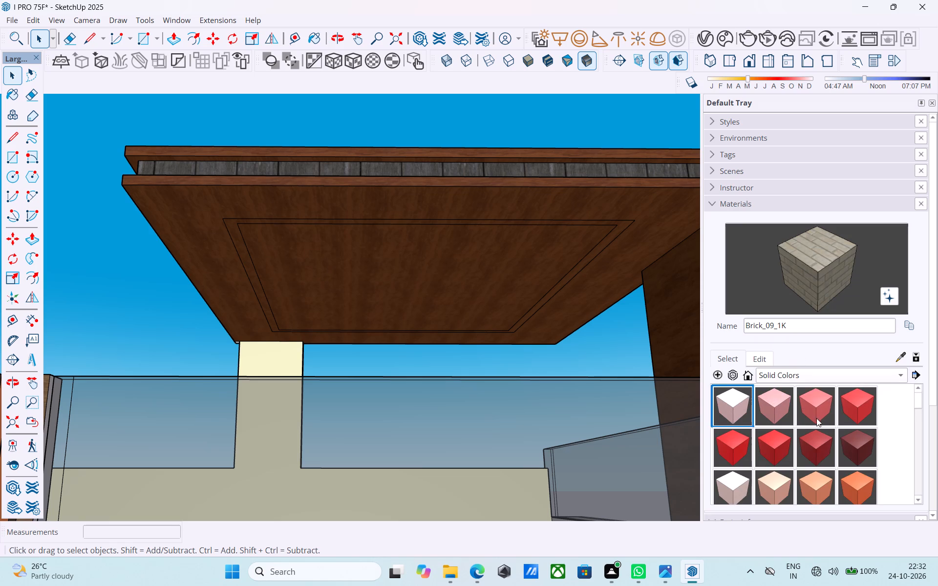
{"action": "scroll", "coordinate": [815, 427], "scroll_direction": "down", "scroll_amount": 6}
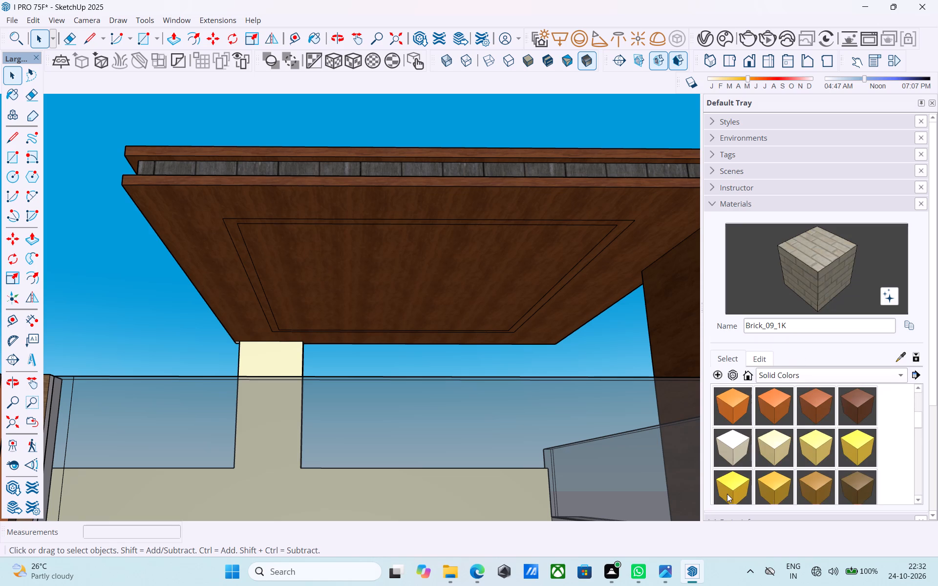
{"action": "left_click", "coordinate": [727, 494]}
{"action": "scroll", "coordinate": [727, 494], "scroll_direction": "up", "scroll_amount": 1}
{"action": "left_click", "coordinate": [852, 482]}
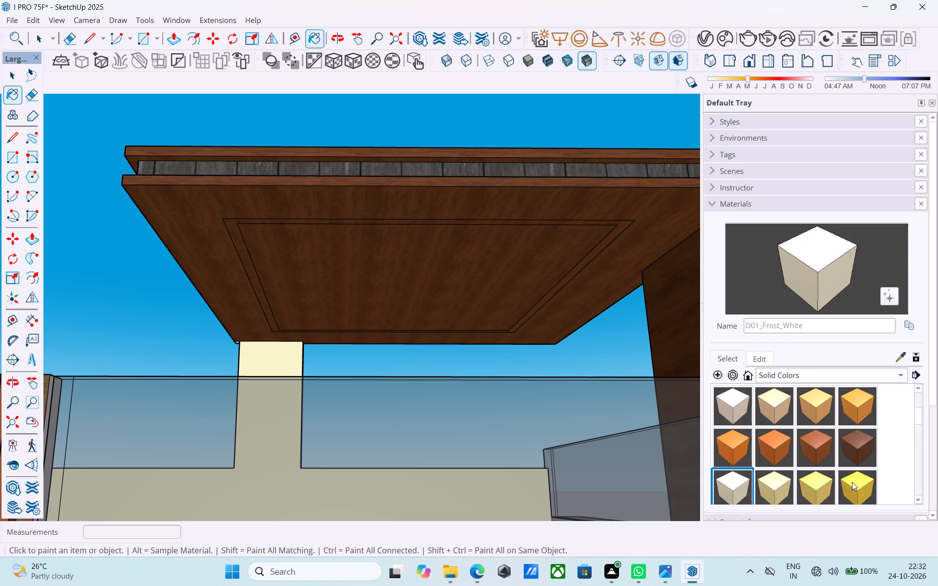
{"action": "middle_click_drag", "start_coordinate": [595, 241], "coordinate": [618, 216]}
{"action": "scroll", "coordinate": [598, 218], "scroll_direction": "up", "scroll_amount": 8}
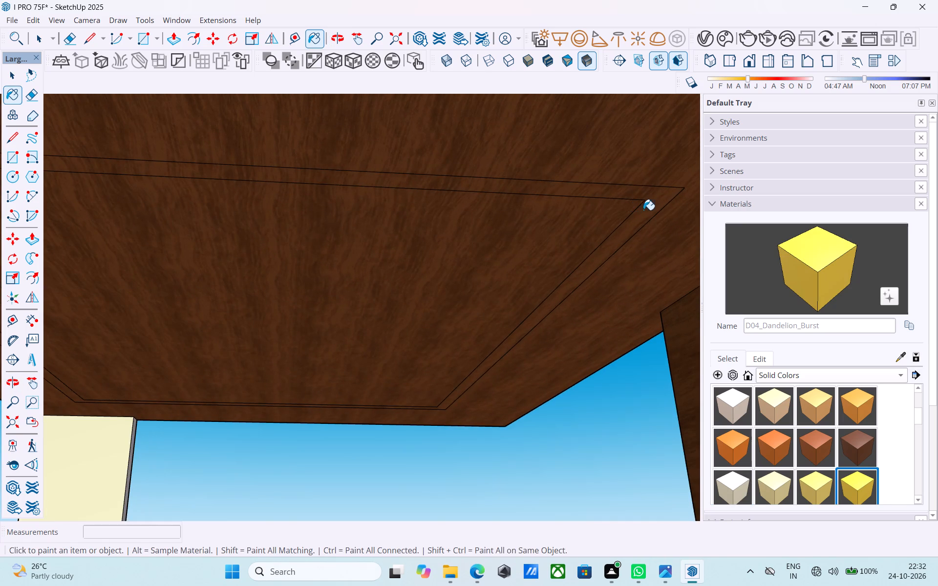
{"action": "left_click", "coordinate": [645, 209]}
{"action": "scroll", "coordinate": [611, 251], "scroll_direction": "down", "scroll_amount": 16}
{"action": "middle_click_drag", "start_coordinate": [535, 335], "coordinate": [520, 390]}
{"action": "key", "text": "space"}
{"action": "middle_click_drag", "start_coordinate": [518, 389], "coordinate": [508, 381]}
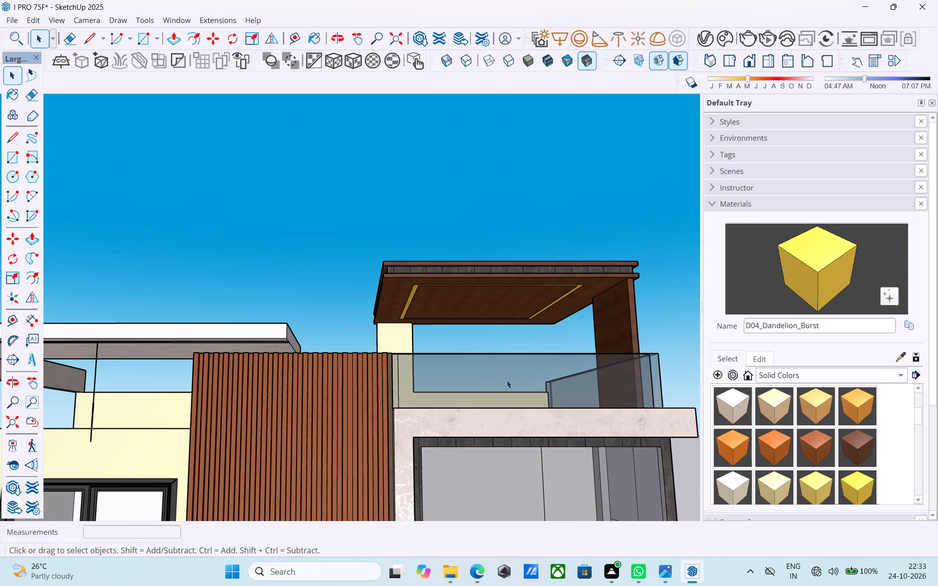
{"action": "middle_click_drag", "start_coordinate": [504, 378], "coordinate": [494, 372]}
{"action": "scroll", "coordinate": [499, 377], "scroll_direction": "down", "scroll_amount": 3}
{"action": "middle_click_drag", "start_coordinate": [498, 377], "coordinate": [438, 377]}
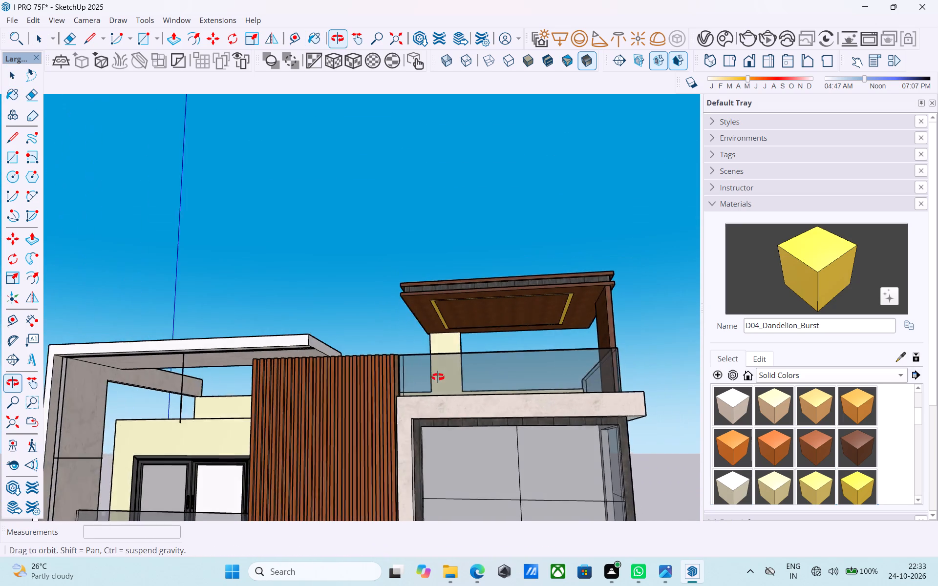
{"action": "middle_click_drag", "start_coordinate": [438, 377], "coordinate": [429, 356]}
{"action": "key", "text": "ctrl+s"}
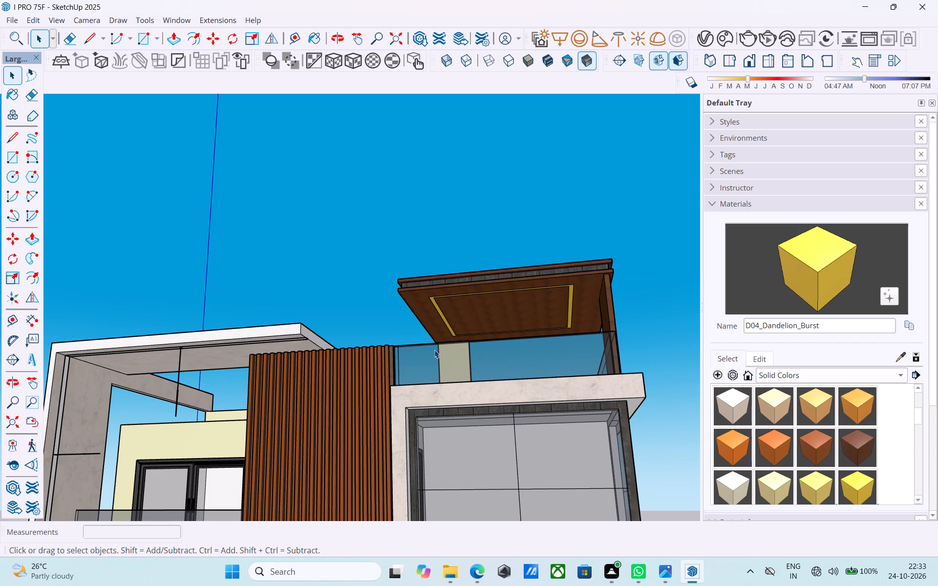
Push/Pull the narrow top face of the roof-edge parapet, beside the opening behind the front overhang slab, up 2'.
{"action": "scroll", "coordinate": [434, 350], "scroll_direction": "down", "scroll_amount": 12}
{"action": "middle_click_drag", "start_coordinate": [434, 350], "coordinate": [436, 398]}
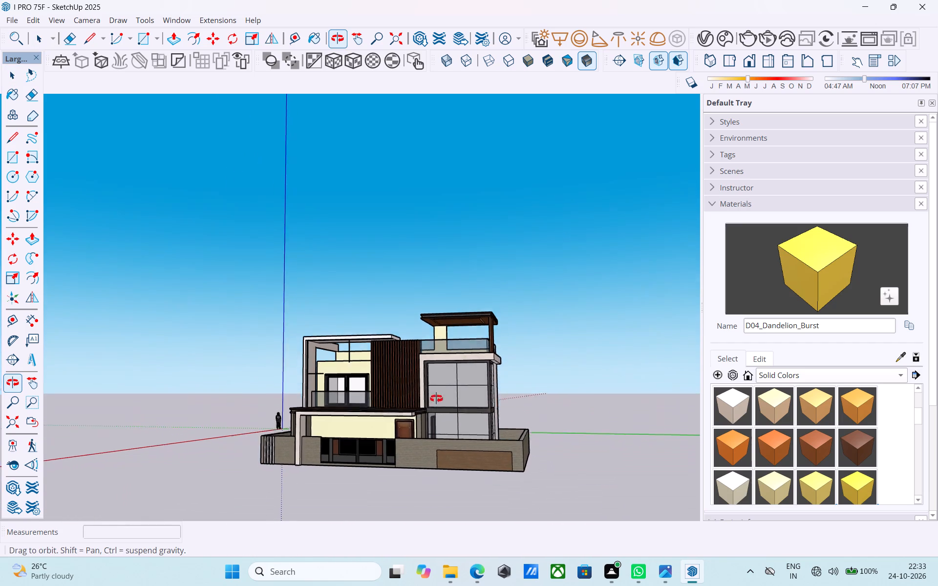
{"action": "middle_click_drag", "start_coordinate": [436, 398], "coordinate": [437, 400]}
{"action": "middle_click_drag", "start_coordinate": [433, 395], "coordinate": [289, 370]}
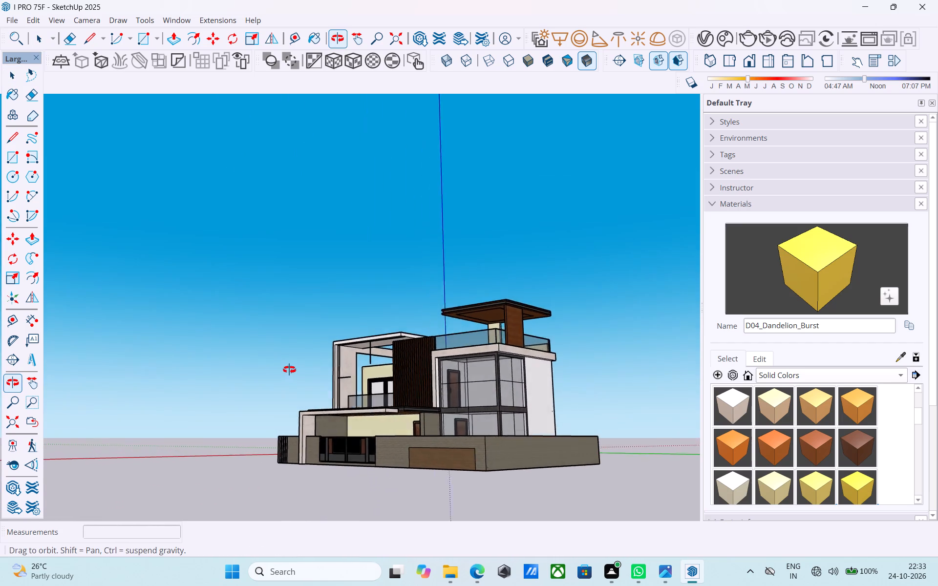
{"action": "middle_click_drag", "start_coordinate": [289, 370], "coordinate": [636, 421]}
{"action": "middle_click_drag", "start_coordinate": [430, 442], "coordinate": [562, 407]}
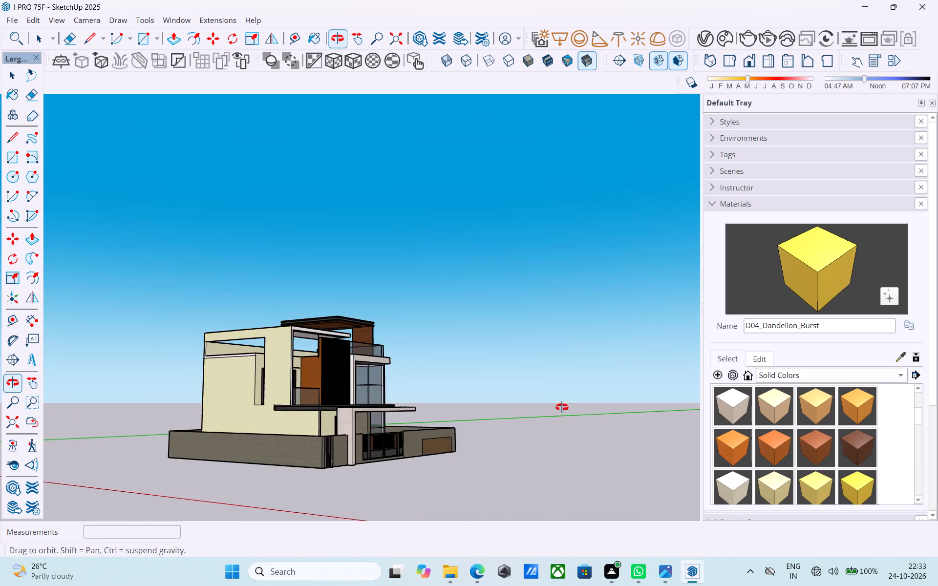
{"action": "middle_click_drag", "start_coordinate": [562, 407], "coordinate": [306, 467]}
{"action": "scroll", "coordinate": [375, 392], "scroll_direction": "up", "scroll_amount": 5}
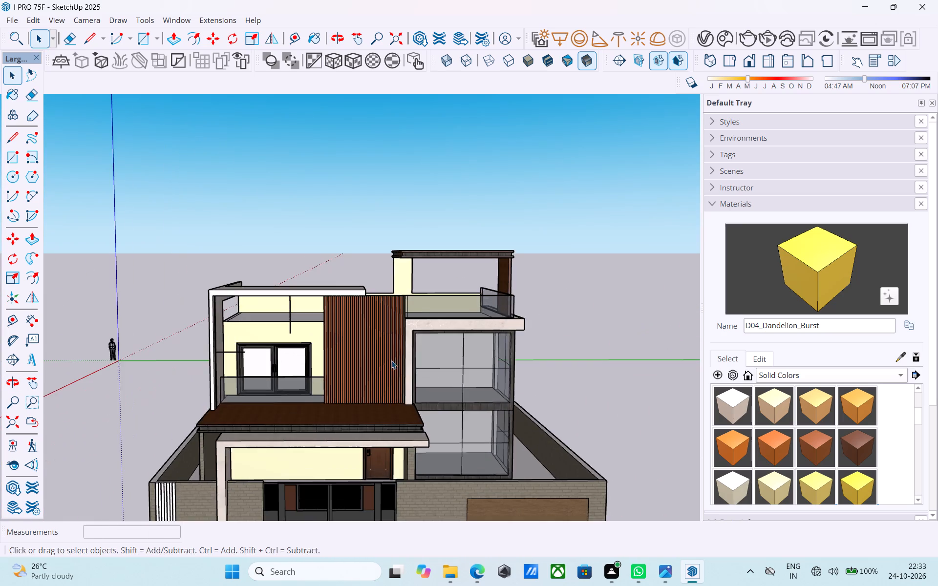
{"action": "middle_click_drag", "start_coordinate": [394, 332], "coordinate": [653, 342]}
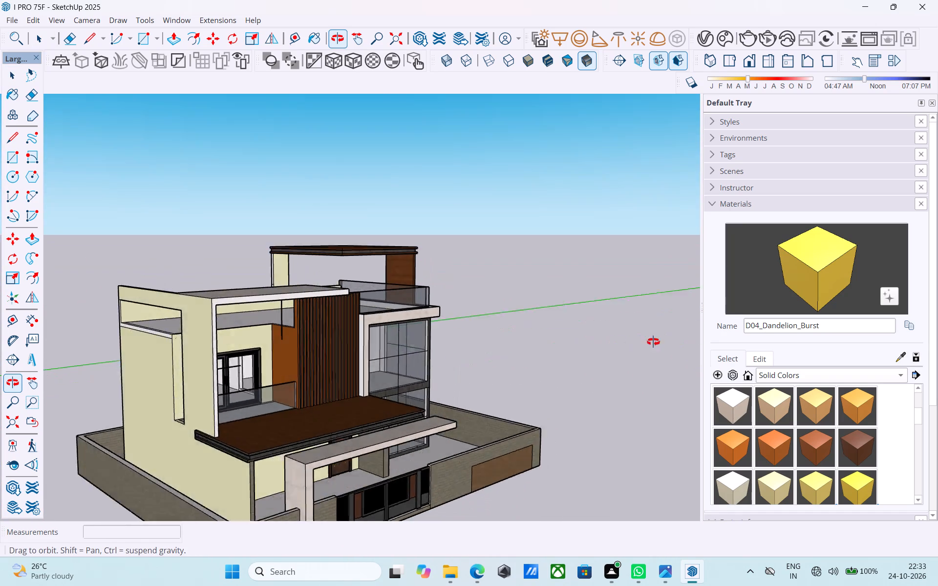
{"action": "middle_click_drag", "start_coordinate": [653, 342], "coordinate": [655, 342]}
{"action": "middle_click_drag", "start_coordinate": [342, 352], "coordinate": [585, 468]}
{"action": "middle_click_drag", "start_coordinate": [391, 416], "coordinate": [447, 423]}
{"action": "scroll", "coordinate": [346, 425], "scroll_direction": "up", "scroll_amount": 7}
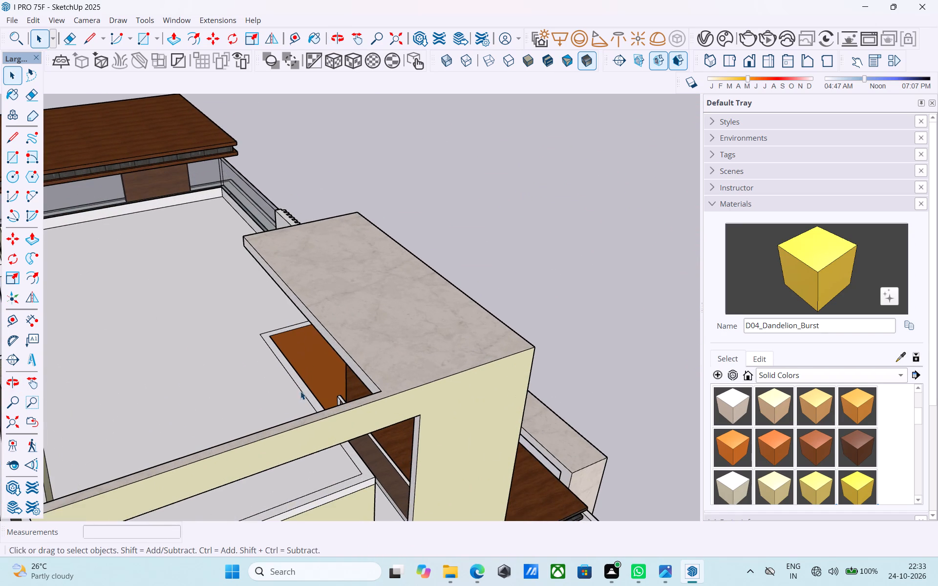
{"action": "scroll", "coordinate": [295, 381], "scroll_direction": "up", "scroll_amount": 1}
{"action": "left_click", "coordinate": [295, 381]}
{"action": "left_click", "coordinate": [296, 378]}
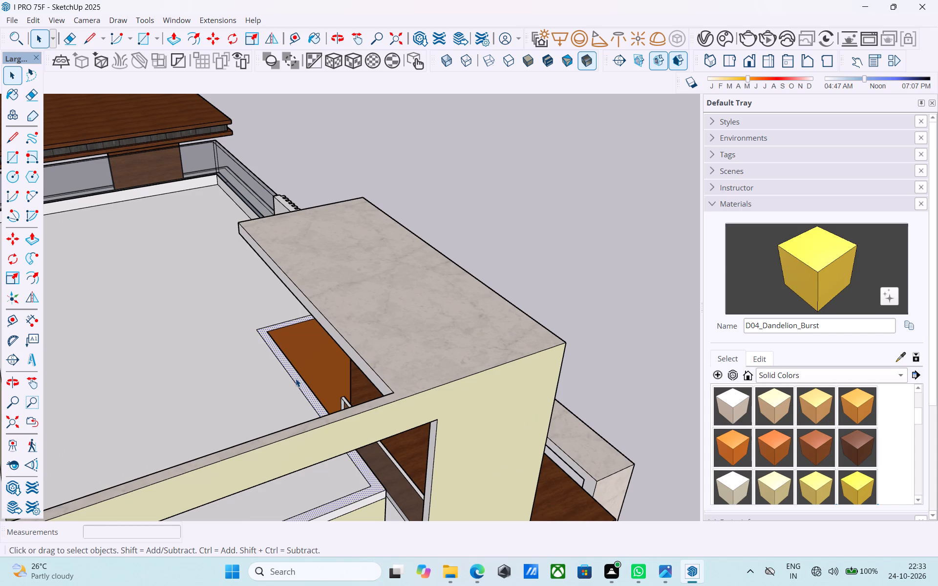
{"action": "key", "text": "p"}
{"action": "left_click", "coordinate": [296, 378]}
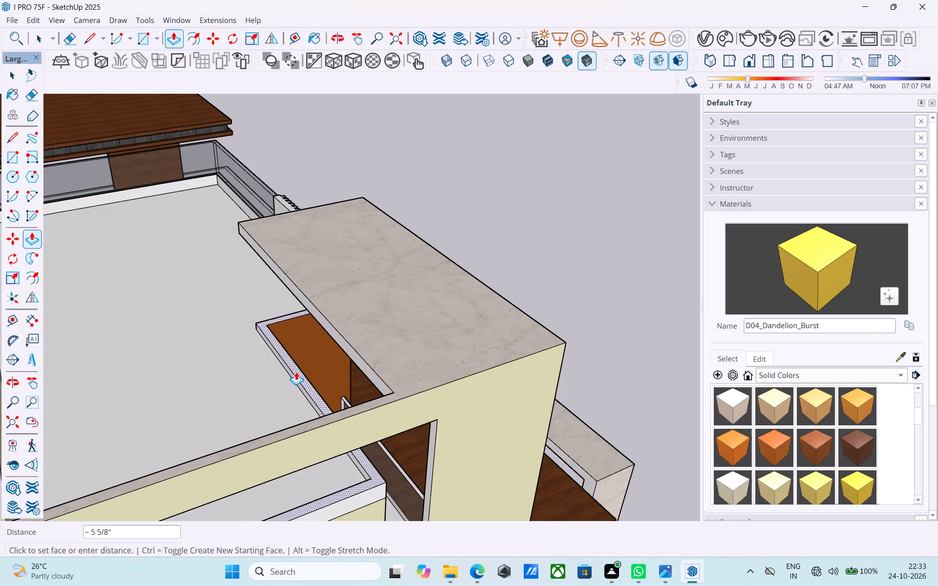
{"action": "key", "text": "2"}
{"action": "key", "text": "apostrophe"}
{"action": "key", "text": "Return"}
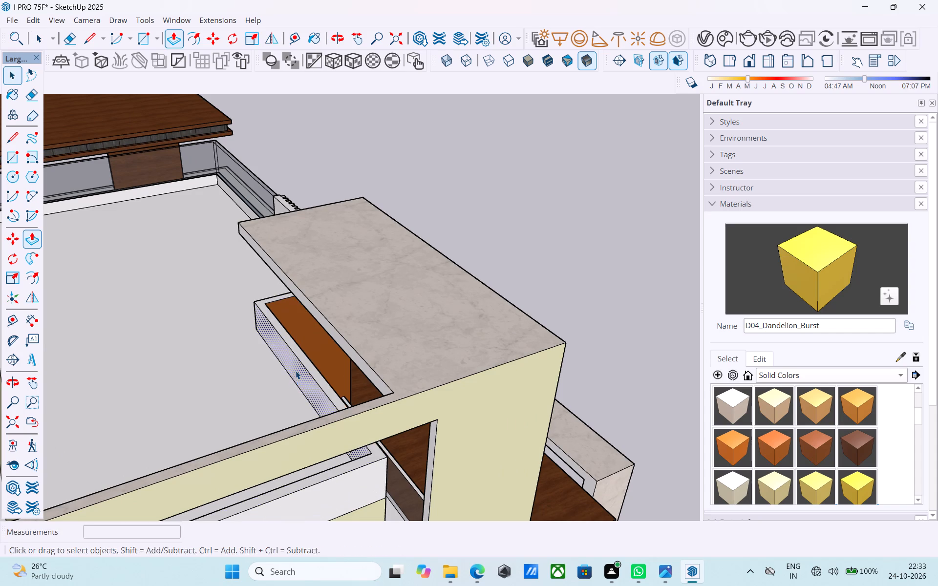
{"action": "key", "text": "space"}
Erase the edge line between the raised parapet and the cream side wall below it.
{"action": "scroll", "coordinate": [296, 371], "scroll_direction": "down", "scroll_amount": 6}
{"action": "middle_click_drag", "start_coordinate": [314, 381], "coordinate": [70, 339]}
{"action": "middle_click_drag", "start_coordinate": [277, 338], "coordinate": [313, 340]}
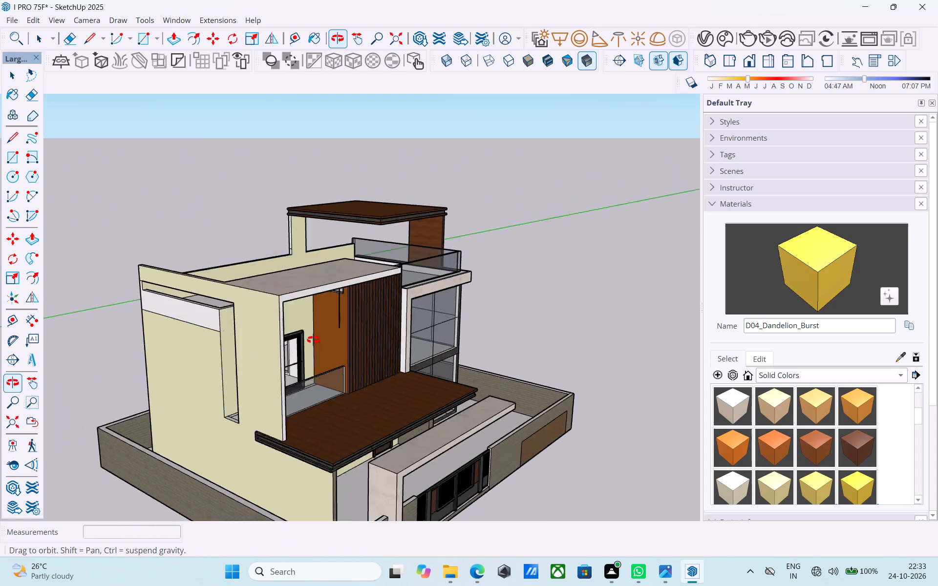
{"action": "middle_click_drag", "start_coordinate": [313, 340], "coordinate": [306, 307]}
{"action": "scroll", "coordinate": [202, 332], "scroll_direction": "up", "scroll_amount": 6}
{"action": "key", "text": "e"}
{"action": "left_click_drag", "start_coordinate": [205, 330], "coordinate": [215, 311]}
{"action": "scroll", "coordinate": [212, 315], "scroll_direction": "down", "scroll_amount": 5}
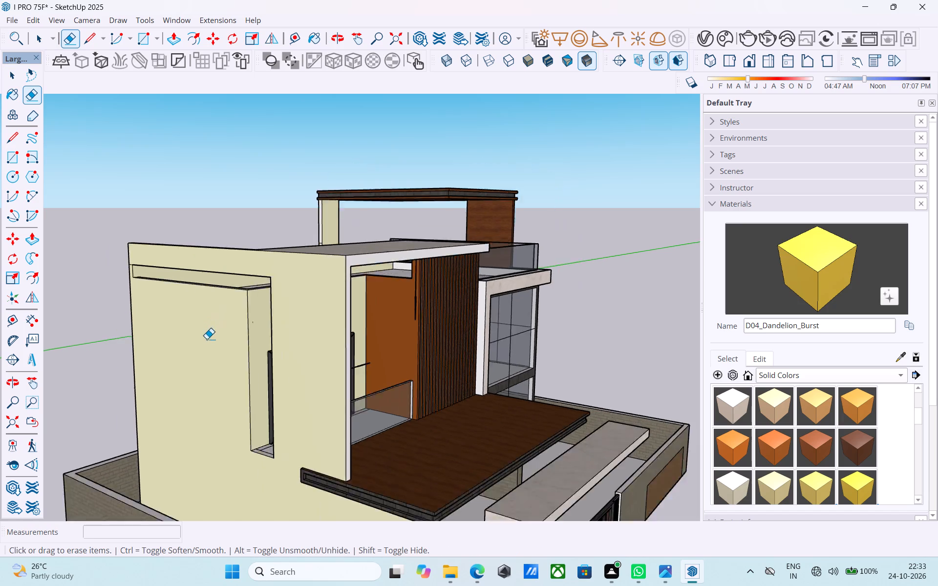
Examine the house's exterior from the front and the glazed corner, checking the roof parapet, canopy and facade.
{"action": "middle_click_drag", "start_coordinate": [207, 339], "coordinate": [72, 312]}
{"action": "middle_click_drag", "start_coordinate": [374, 309], "coordinate": [182, 325]}
{"action": "scroll", "coordinate": [182, 323], "scroll_direction": "down", "scroll_amount": 5}
{"action": "middle_click_drag", "start_coordinate": [329, 320], "coordinate": [404, 313]}
{"action": "scroll", "coordinate": [404, 313], "scroll_direction": "up", "scroll_amount": 3}
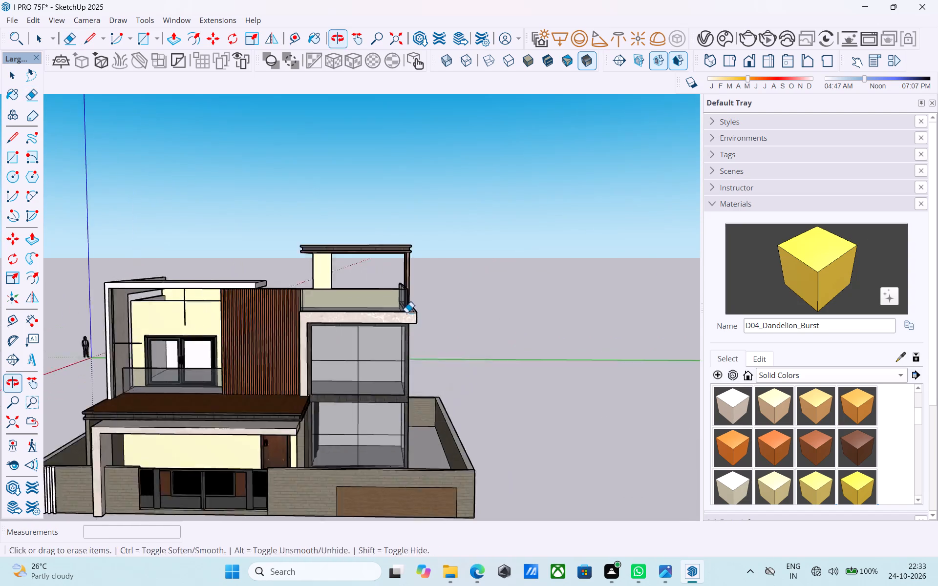
{"action": "scroll", "coordinate": [406, 313], "scroll_direction": "up", "scroll_amount": 3}
{"action": "key", "text": "space"}
{"action": "middle_click_drag", "start_coordinate": [416, 318], "coordinate": [244, 341]}
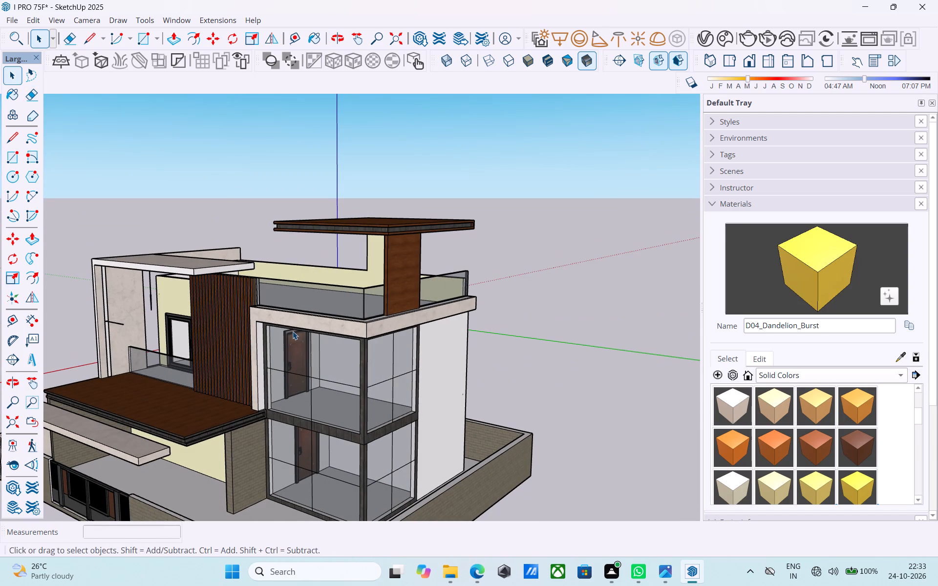
{"action": "scroll", "coordinate": [293, 331], "scroll_direction": "down", "scroll_amount": 4}
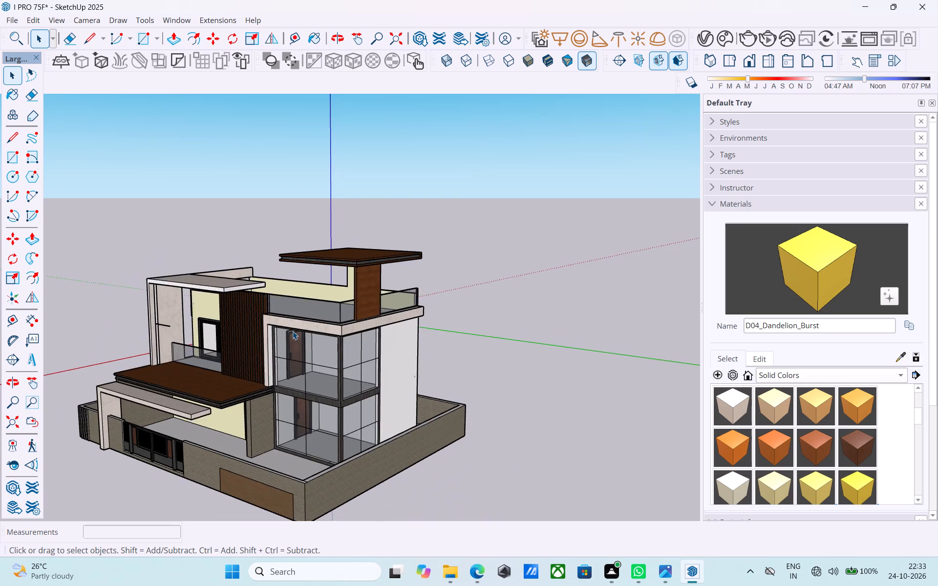
{"action": "scroll", "coordinate": [293, 331], "scroll_direction": "down", "scroll_amount": 4}
{"action": "middle_click_drag", "start_coordinate": [291, 336], "coordinate": [363, 331]}
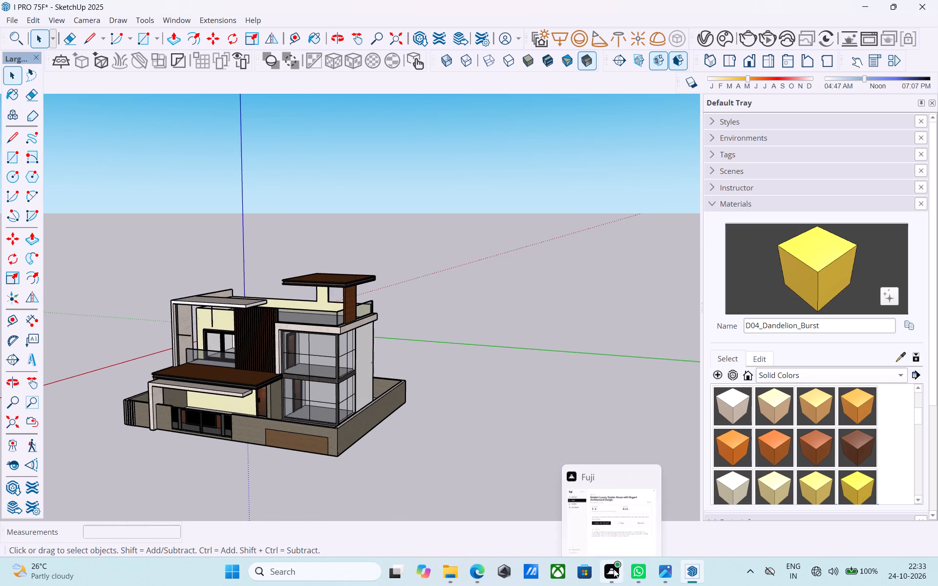
{"action": "scroll", "coordinate": [385, 411], "scroll_direction": "down", "scroll_amount": 1}
{"action": "middle_click_drag", "start_coordinate": [385, 411], "coordinate": [391, 410]}
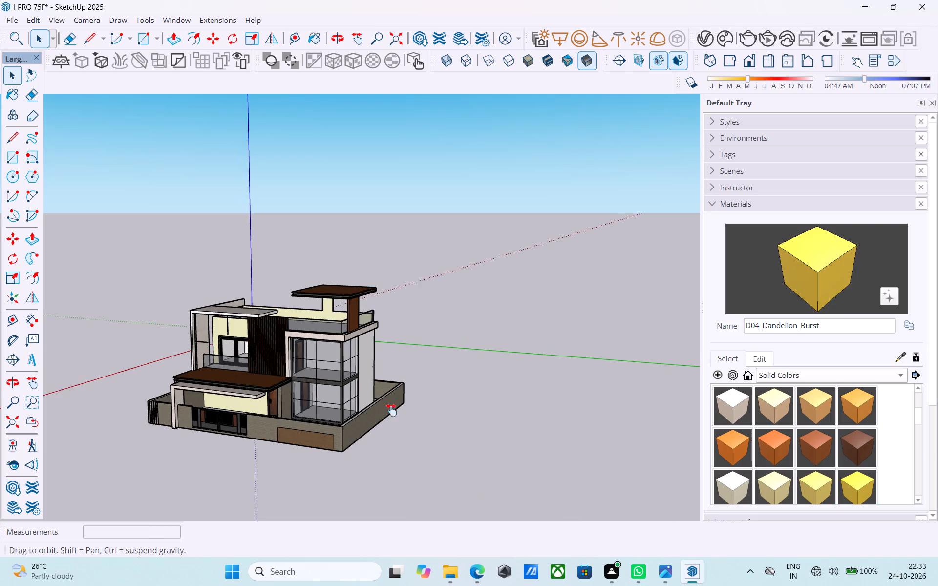
{"action": "middle_click_drag", "start_coordinate": [391, 410], "coordinate": [498, 384]}
{"action": "scroll", "coordinate": [491, 375], "scroll_direction": "up", "scroll_amount": 3}
{"action": "middle_click_drag", "start_coordinate": [480, 362], "coordinate": [510, 335]}
{"action": "middle_click_drag", "start_coordinate": [564, 433], "coordinate": [532, 307], "text": "shift"}
{"action": "scroll", "coordinate": [532, 307], "scroll_direction": "up", "scroll_amount": 3}
{"action": "scroll", "coordinate": [532, 307], "scroll_direction": "down", "scroll_amount": 5}
{"action": "middle_click_drag", "start_coordinate": [511, 363], "coordinate": [536, 478]}
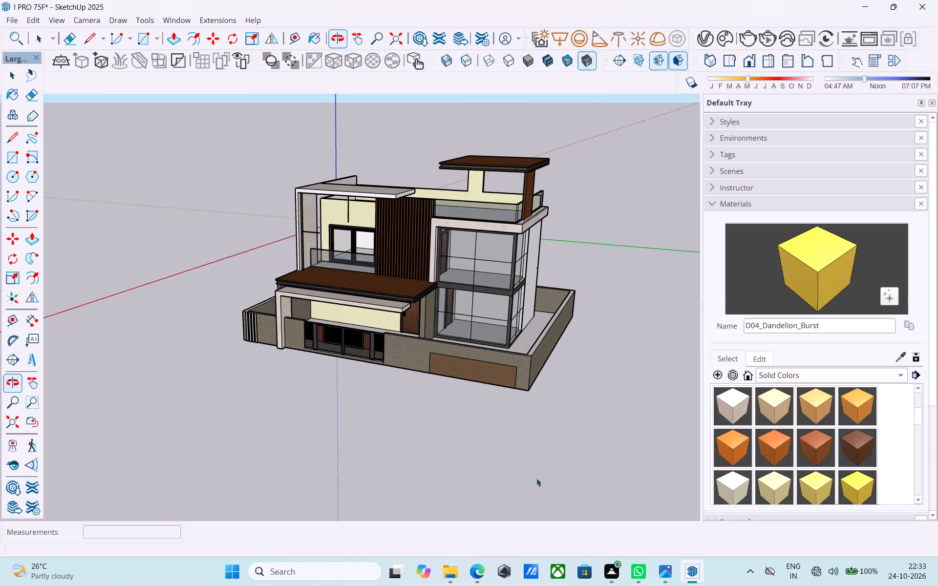
{"action": "middle_click_drag", "start_coordinate": [513, 388], "coordinate": [527, 439], "text": "shift"}
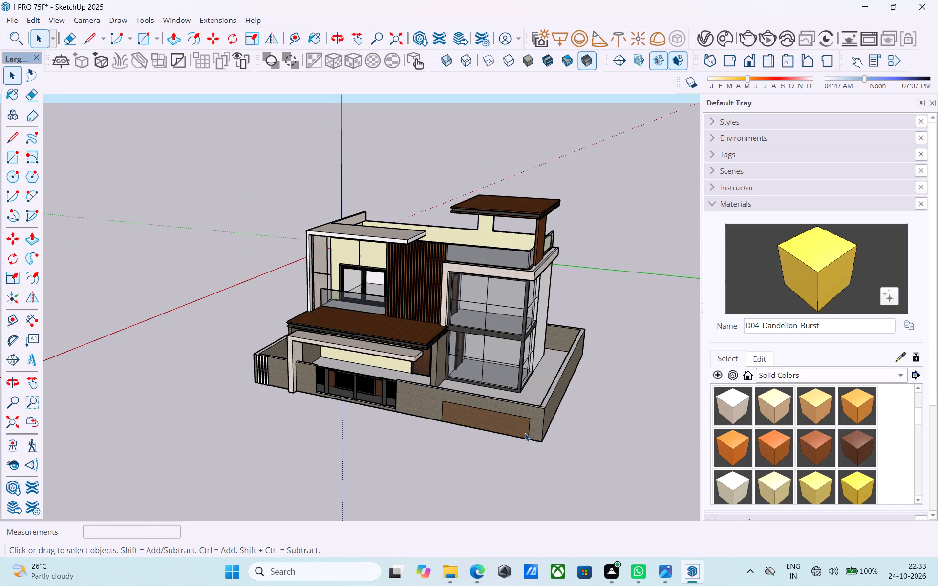
{"action": "middle_click_drag", "start_coordinate": [525, 433], "coordinate": [517, 410]}
{"action": "middle_click_drag", "start_coordinate": [516, 408], "coordinate": [607, 389]}
{"action": "scroll", "coordinate": [544, 326], "scroll_direction": "up", "scroll_amount": 5}
{"action": "middle_click_drag", "start_coordinate": [534, 320], "coordinate": [430, 370]}
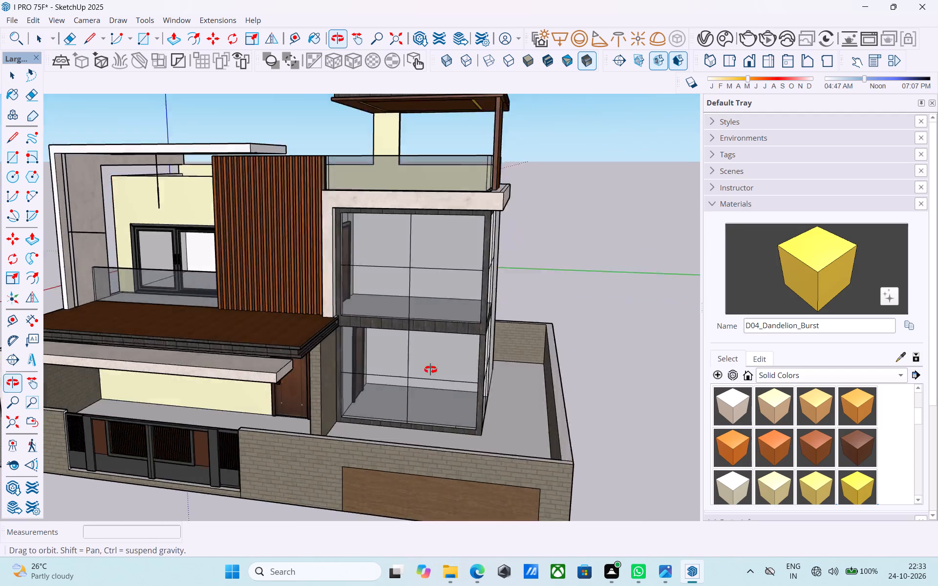
{"action": "middle_click_drag", "start_coordinate": [430, 370], "coordinate": [352, 388]}
{"action": "scroll", "coordinate": [356, 390], "scroll_direction": "down", "scroll_amount": 3}
{"action": "middle_click_drag", "start_coordinate": [364, 399], "coordinate": [428, 436]}
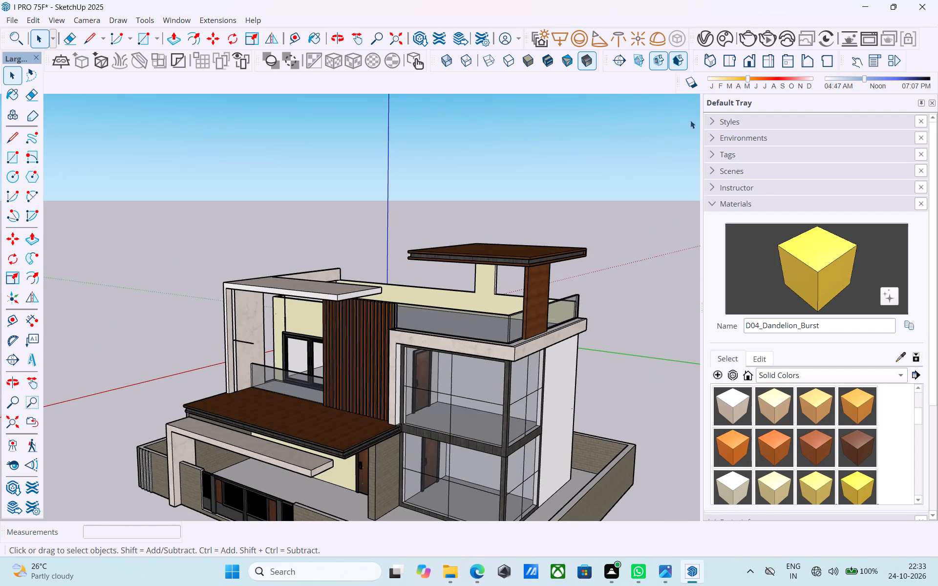
{"action": "scroll", "coordinate": [600, 224], "scroll_direction": "down", "scroll_amount": 5}
{"action": "middle_click_drag", "start_coordinate": [550, 251], "coordinate": [595, 282]}
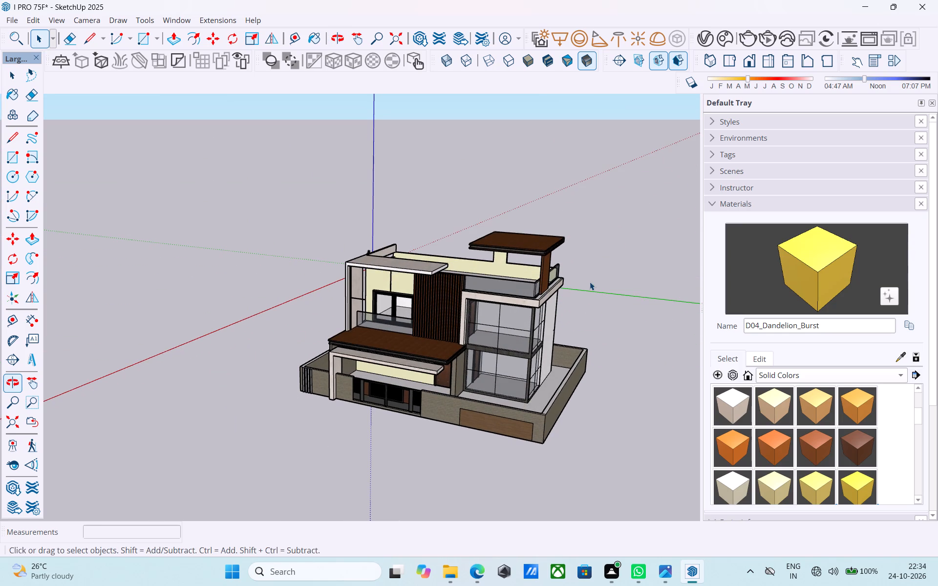